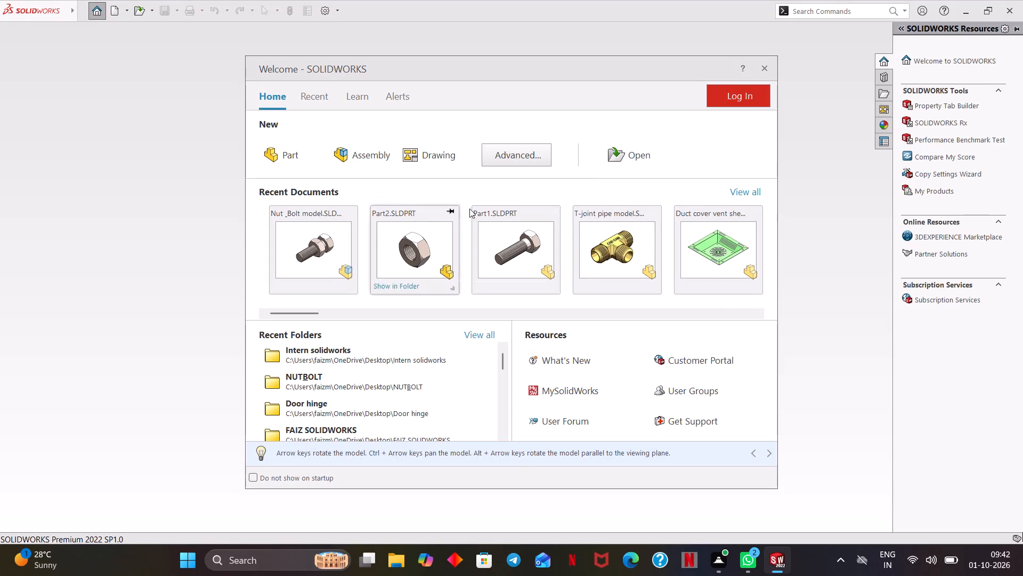
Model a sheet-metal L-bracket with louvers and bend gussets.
Create a new part document.
{"action": "left_click", "coordinate": [293, 157]}
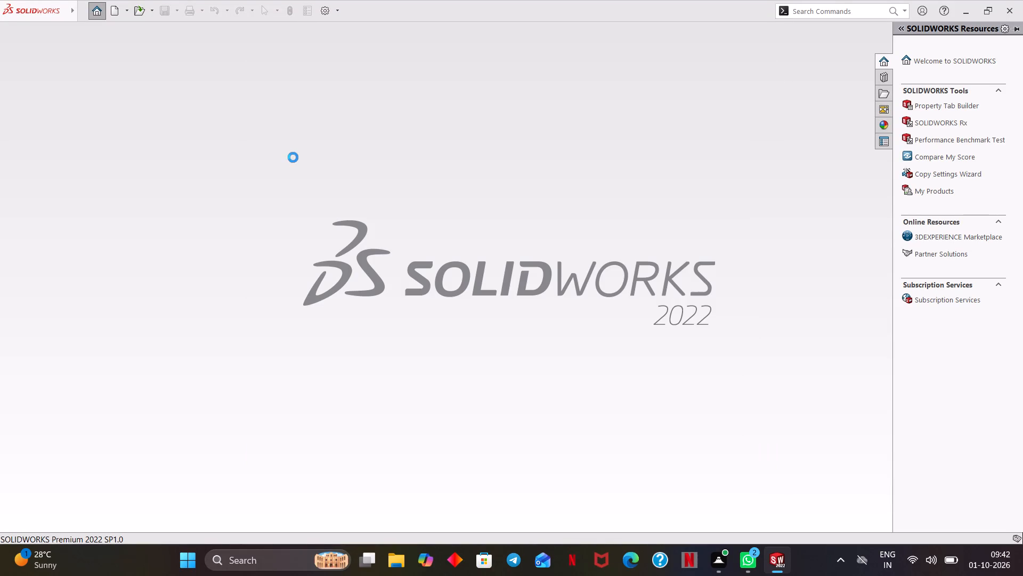
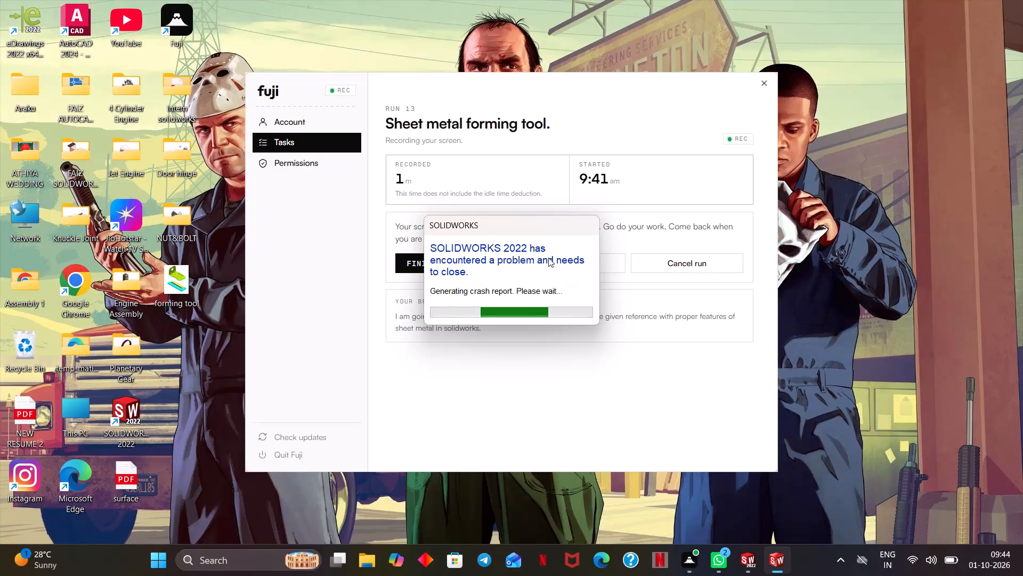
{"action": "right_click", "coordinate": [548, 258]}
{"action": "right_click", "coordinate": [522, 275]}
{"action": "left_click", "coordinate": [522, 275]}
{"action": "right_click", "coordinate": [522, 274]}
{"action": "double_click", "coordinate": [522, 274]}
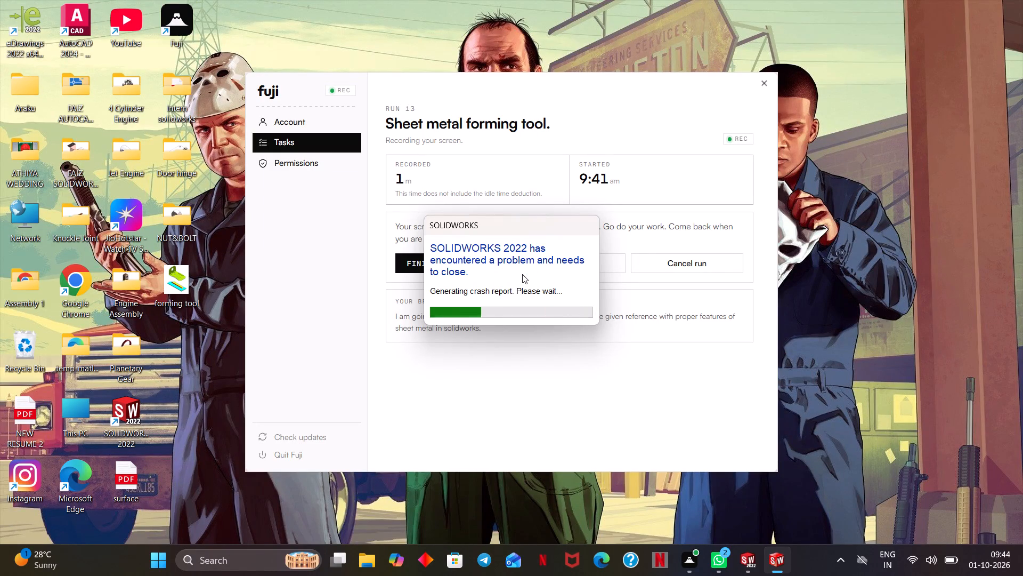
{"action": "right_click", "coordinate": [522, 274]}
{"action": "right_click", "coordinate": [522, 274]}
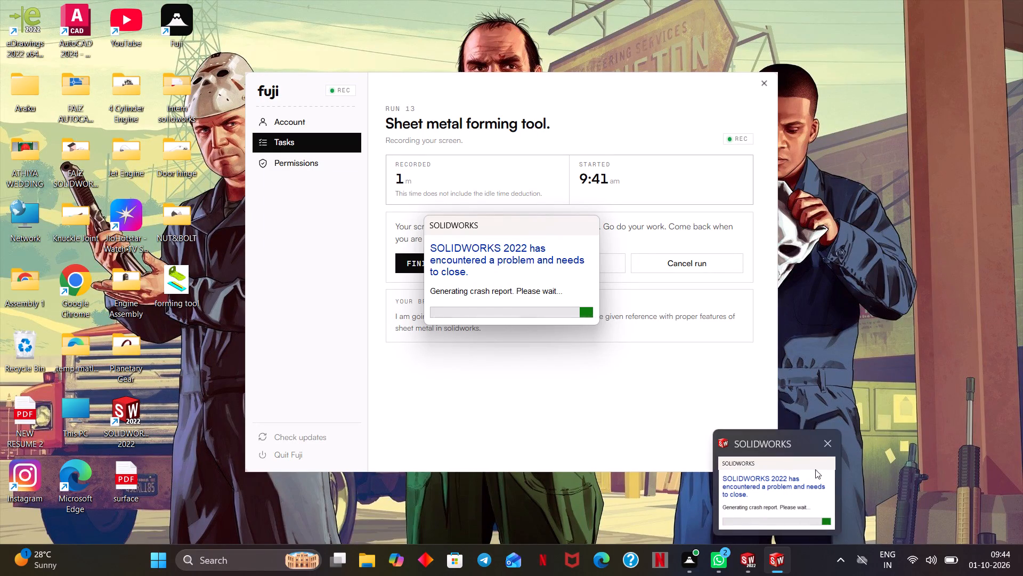
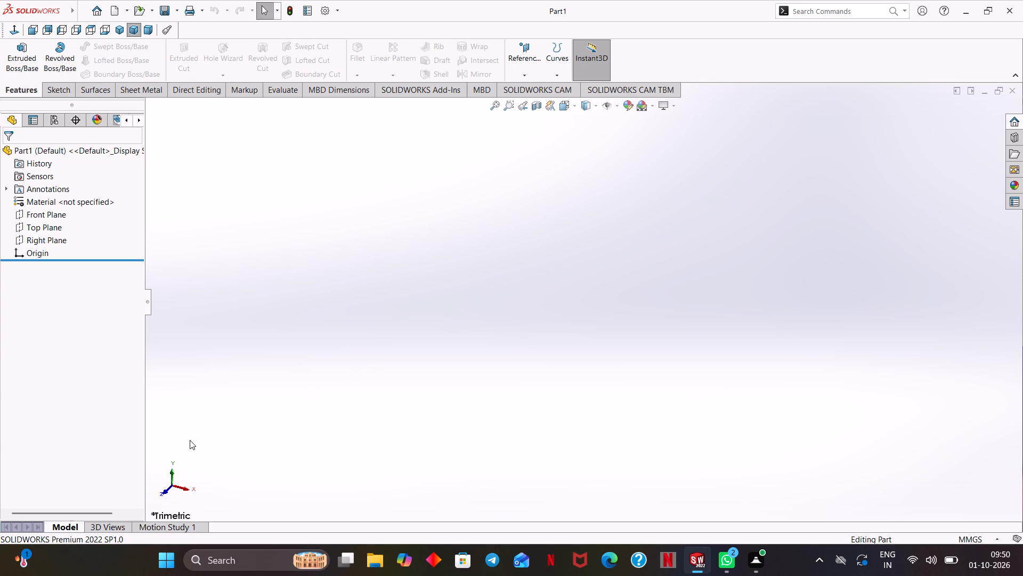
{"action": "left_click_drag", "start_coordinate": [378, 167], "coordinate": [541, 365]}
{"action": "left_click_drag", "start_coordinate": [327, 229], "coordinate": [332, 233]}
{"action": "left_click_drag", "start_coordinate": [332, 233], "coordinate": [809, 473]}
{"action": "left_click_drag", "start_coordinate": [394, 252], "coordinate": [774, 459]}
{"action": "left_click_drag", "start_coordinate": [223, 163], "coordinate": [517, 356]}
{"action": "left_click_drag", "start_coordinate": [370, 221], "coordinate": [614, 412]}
Sketch a centre rectangle about 122 by 68 mm on the Top Plane, centred on the origin.
{"action": "left_click", "coordinate": [53, 225]}
{"action": "left_click", "coordinate": [60, 210]}
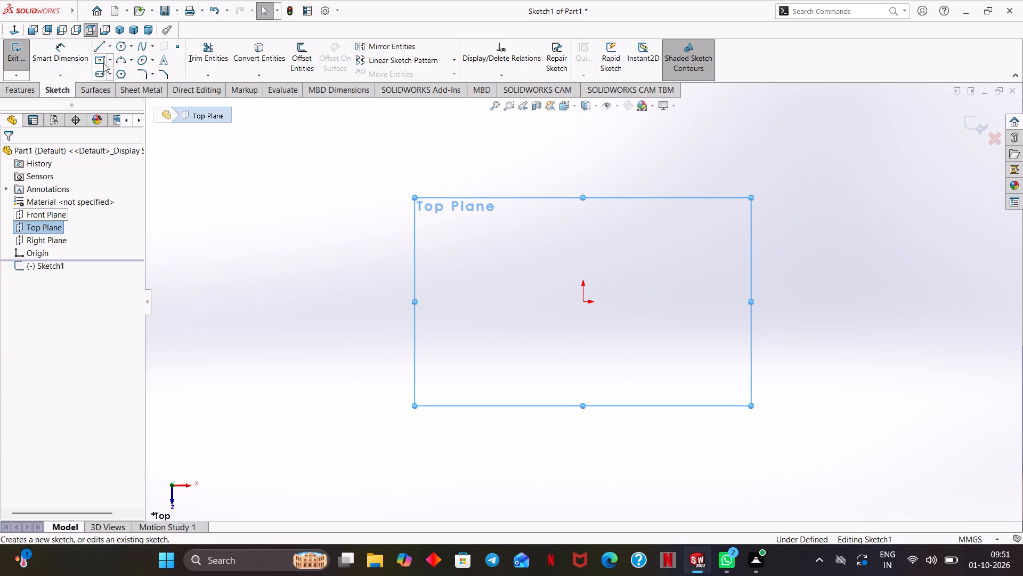
{"action": "left_click", "coordinate": [108, 59]}
{"action": "left_click", "coordinate": [109, 84]}
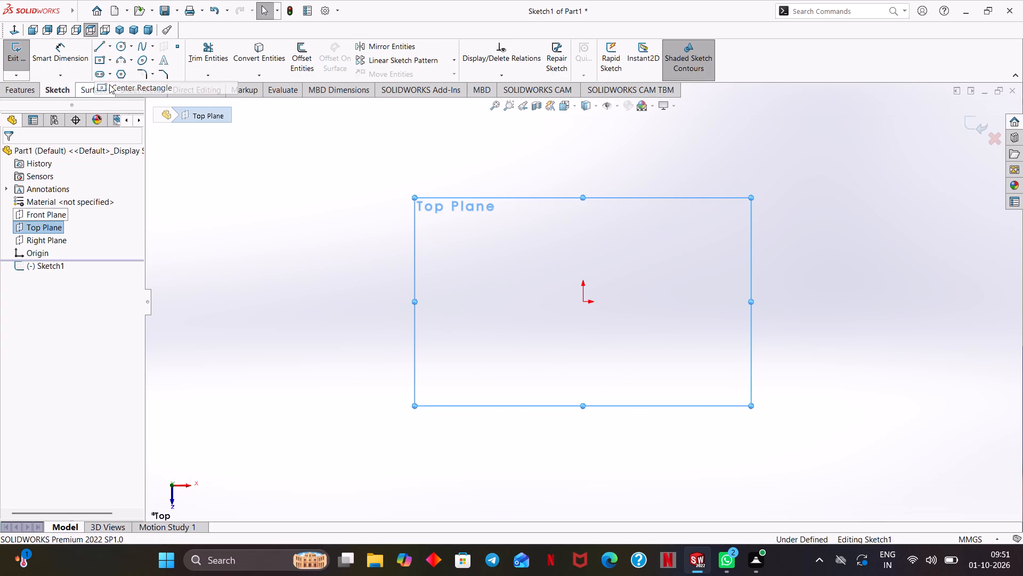
{"action": "left_click", "coordinate": [582, 301]}
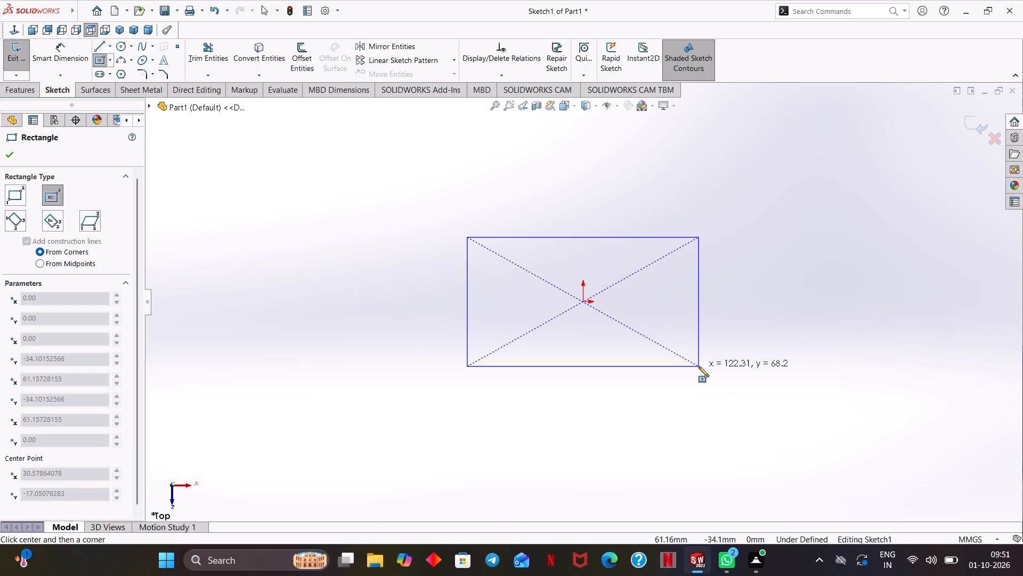
{"action": "left_click", "coordinate": [699, 366]}
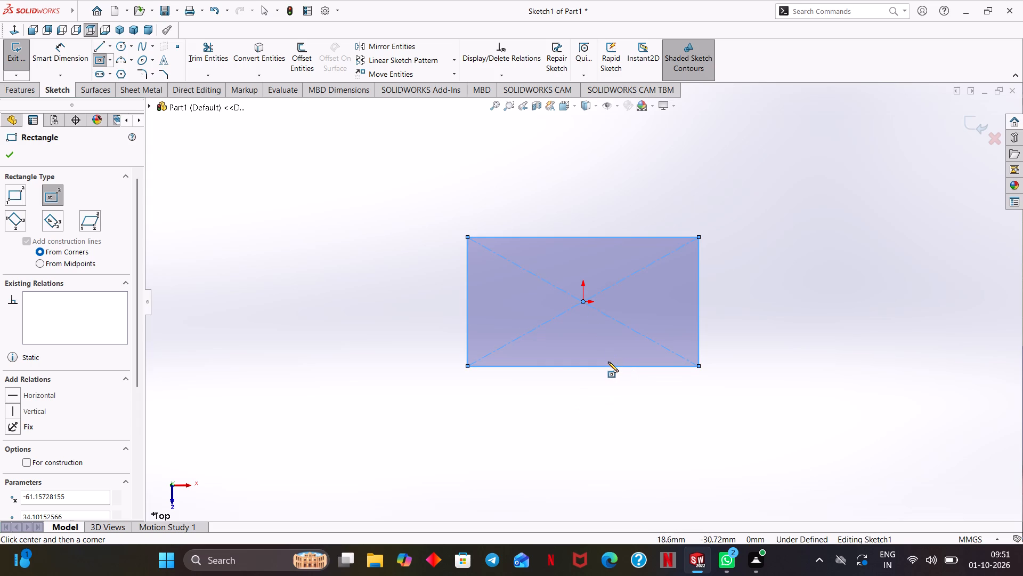
{"action": "right_click", "coordinate": [359, 253]}
{"action": "left_click", "coordinate": [387, 265]}
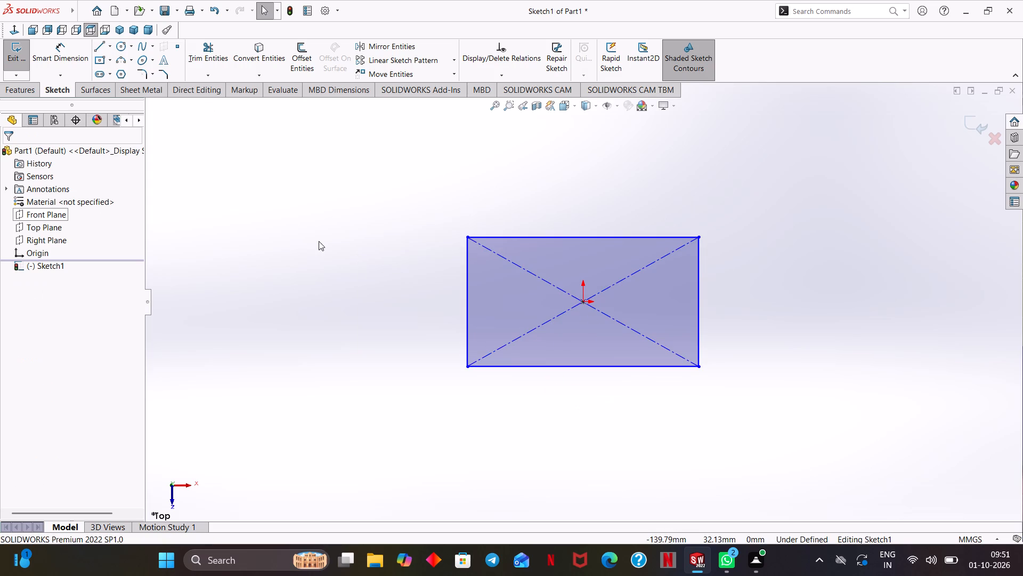
Dimension the rectangle 50 mm wide along its horizontal edge and 30 mm high along its vertical edge.
{"action": "left_click", "coordinate": [51, 58]}
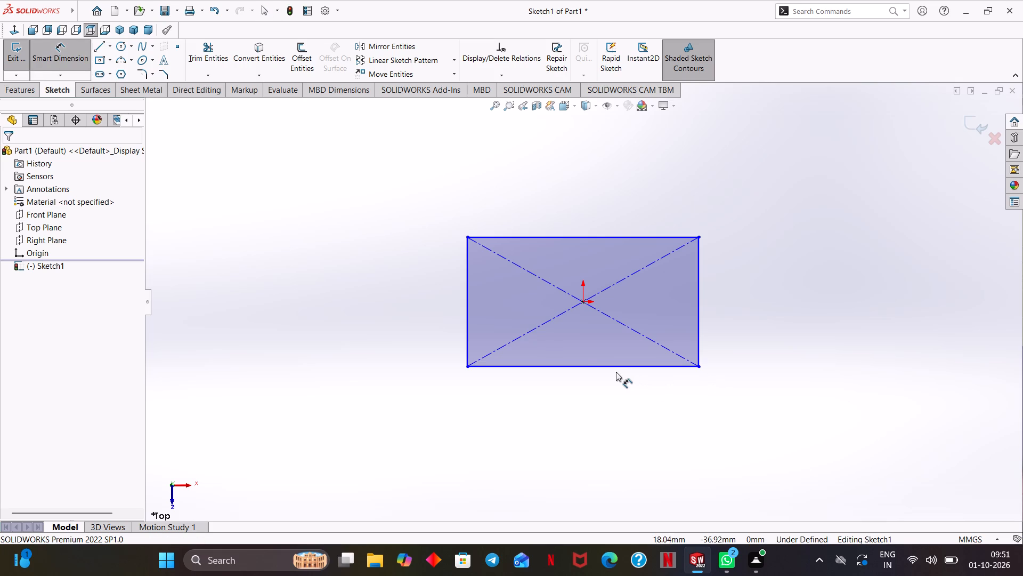
{"action": "left_click", "coordinate": [593, 365]}
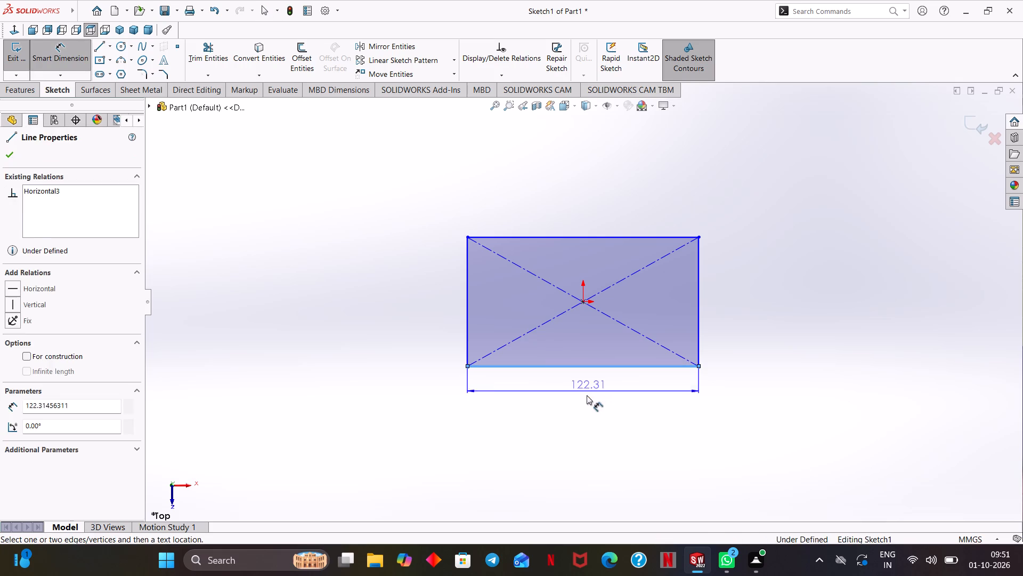
{"action": "left_click", "coordinate": [587, 395]}
{"action": "type", "text": "50"}
{"action": "key", "text": "Return"}
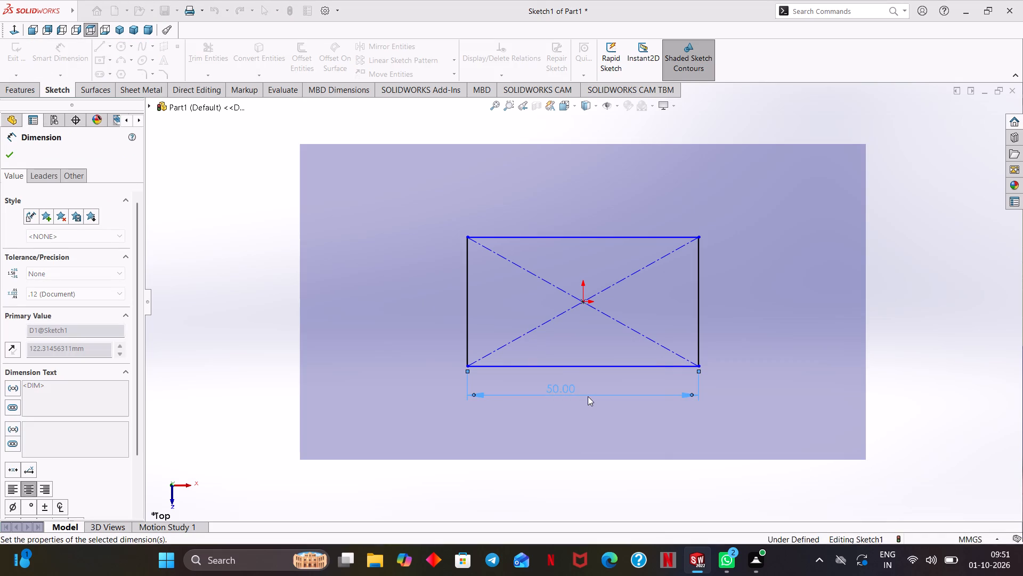
{"action": "left_click", "coordinate": [696, 313]}
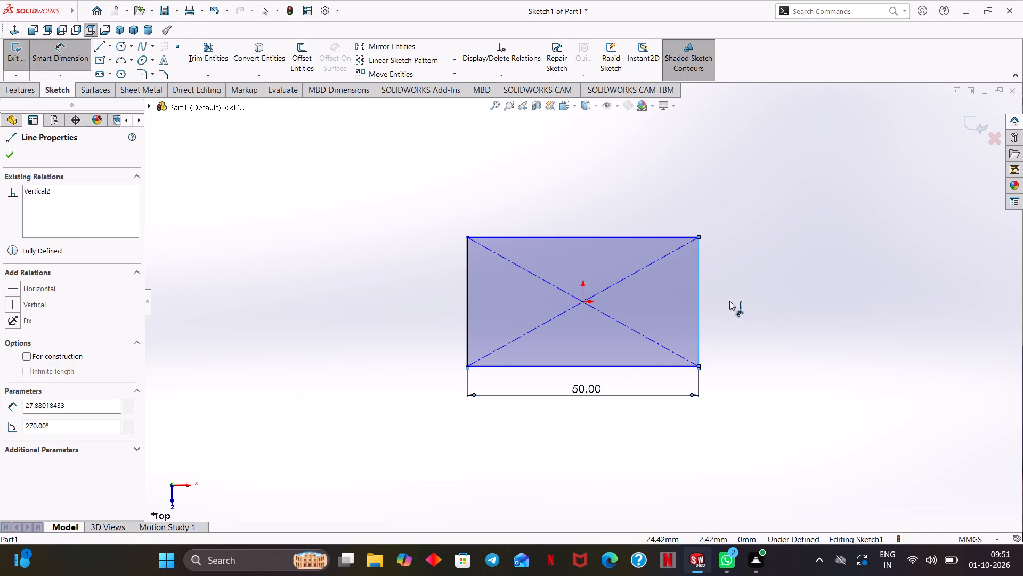
{"action": "left_click", "coordinate": [728, 302]}
{"action": "type", "text": "30"}
{"action": "key", "text": "Return"}
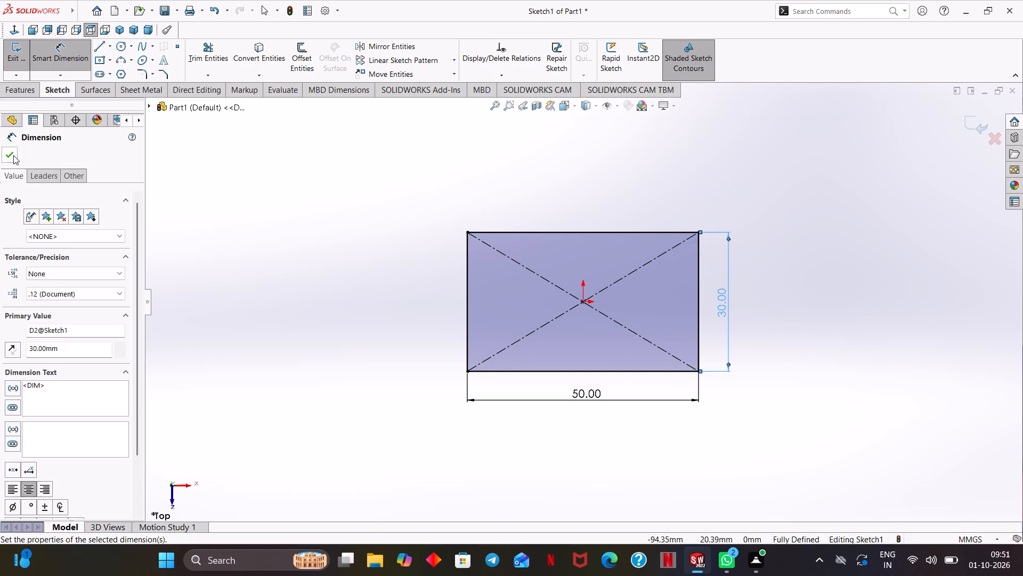
{"action": "left_click", "coordinate": [13, 155]}
Create a sheet metal Base Flange from the rectangle sketch with a thickness of 0.75 mm.
{"action": "left_click", "coordinate": [142, 92]}
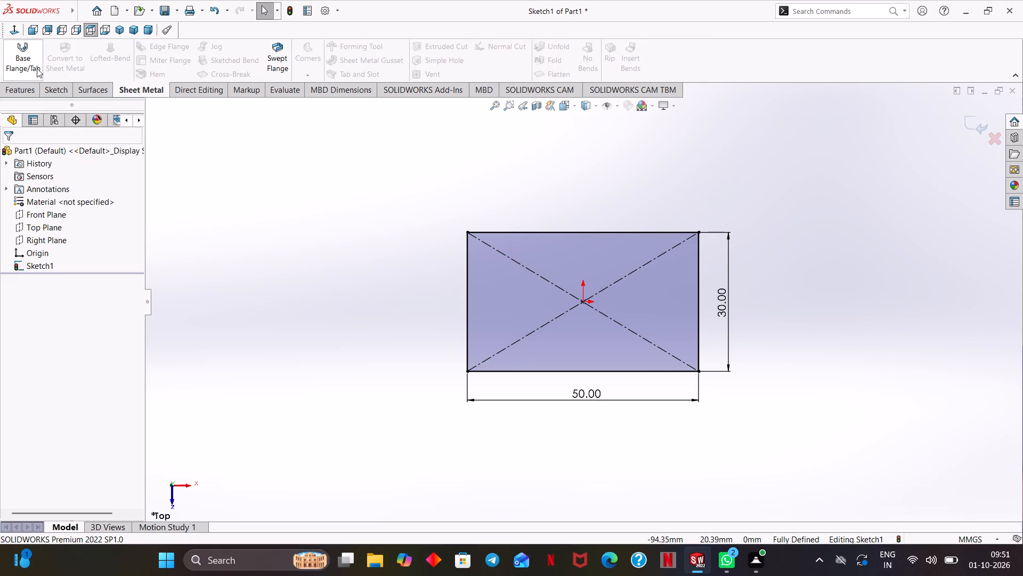
{"action": "left_click", "coordinate": [19, 63]}
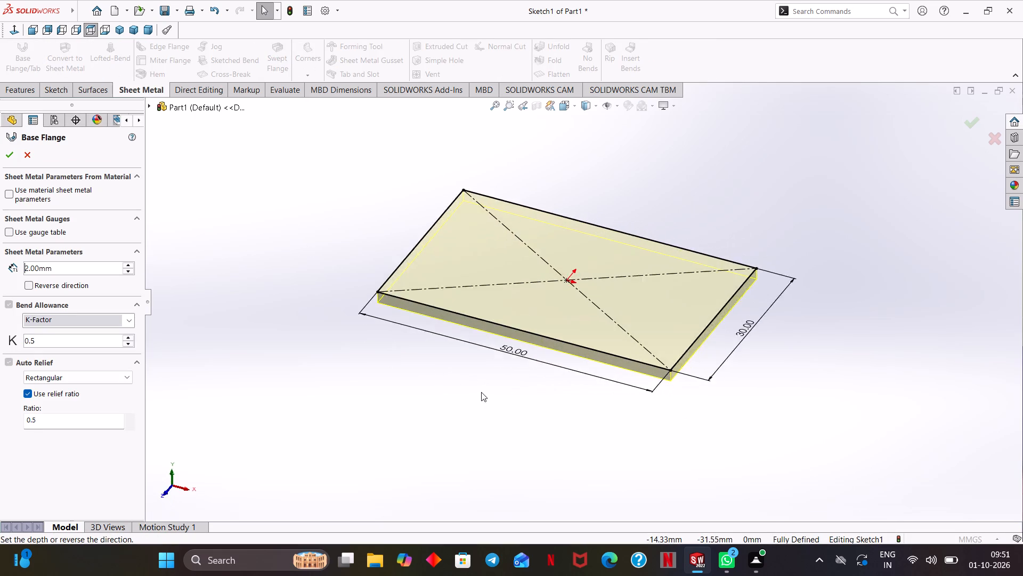
{"action": "middle_click_drag", "start_coordinate": [481, 392], "coordinate": [479, 367]}
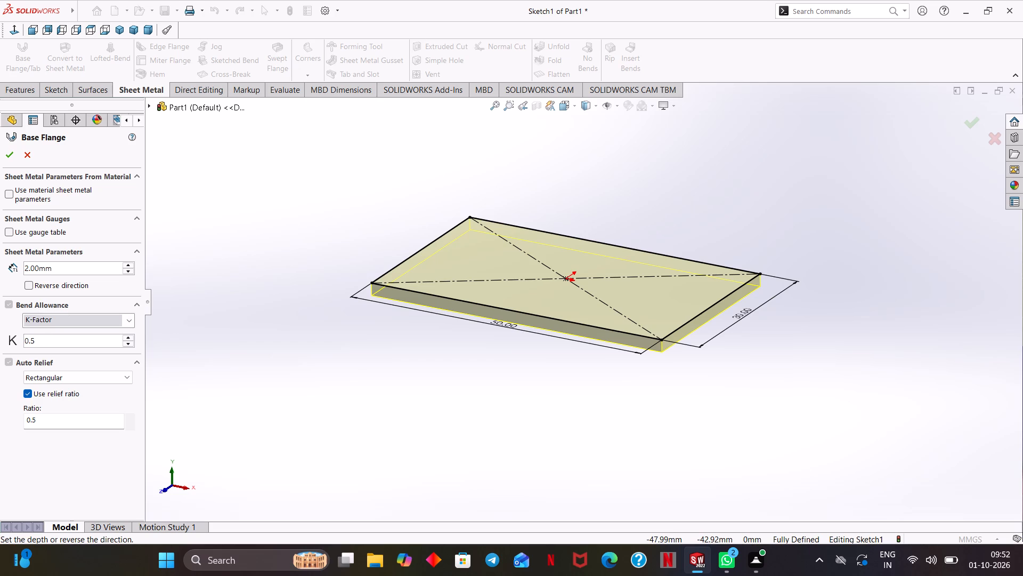
{"action": "double_click", "coordinate": [52, 269]}
{"action": "type", "text": "0.75"}
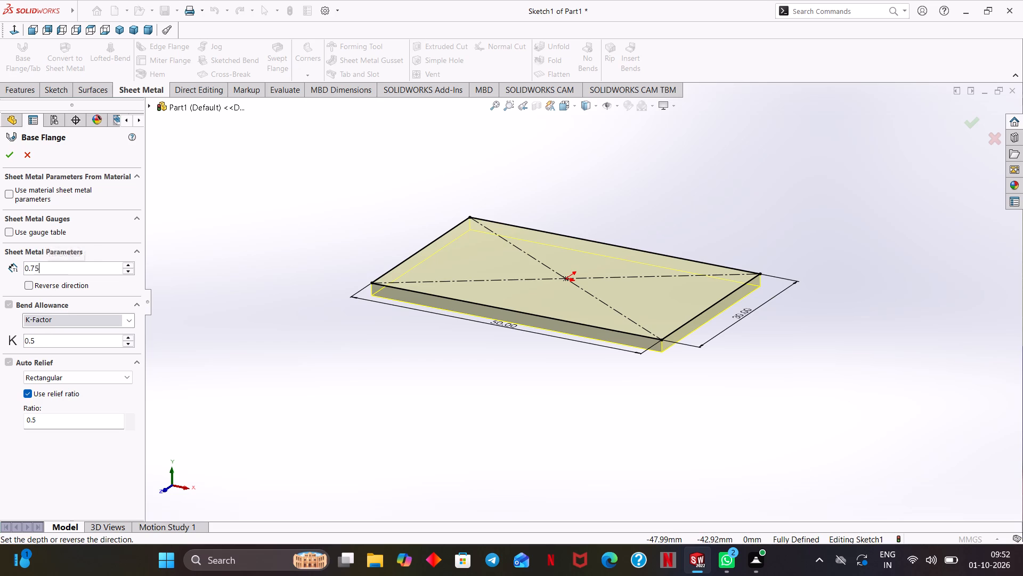
{"action": "key", "text": "Return"}
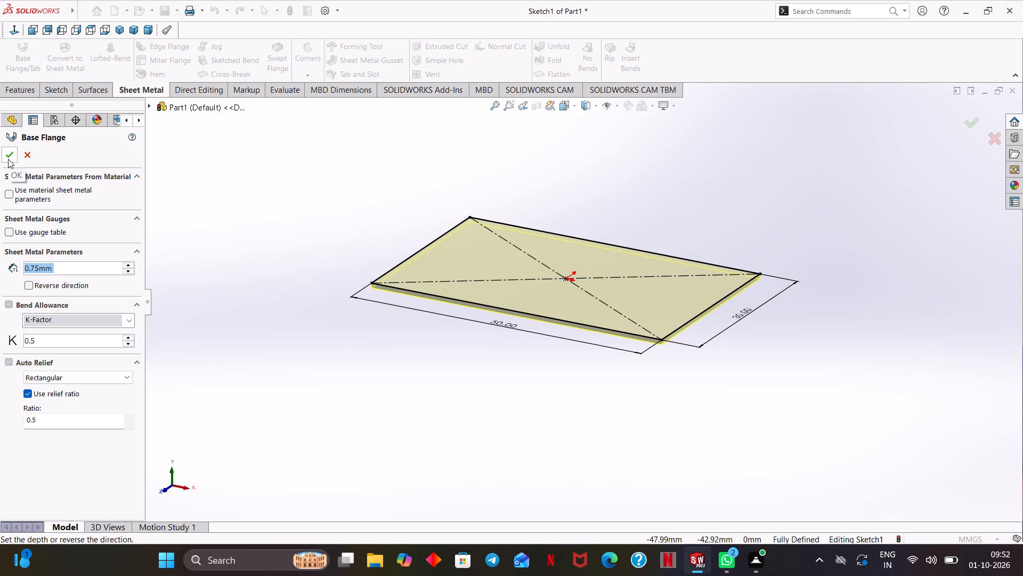
{"action": "left_click", "coordinate": [8, 159]}
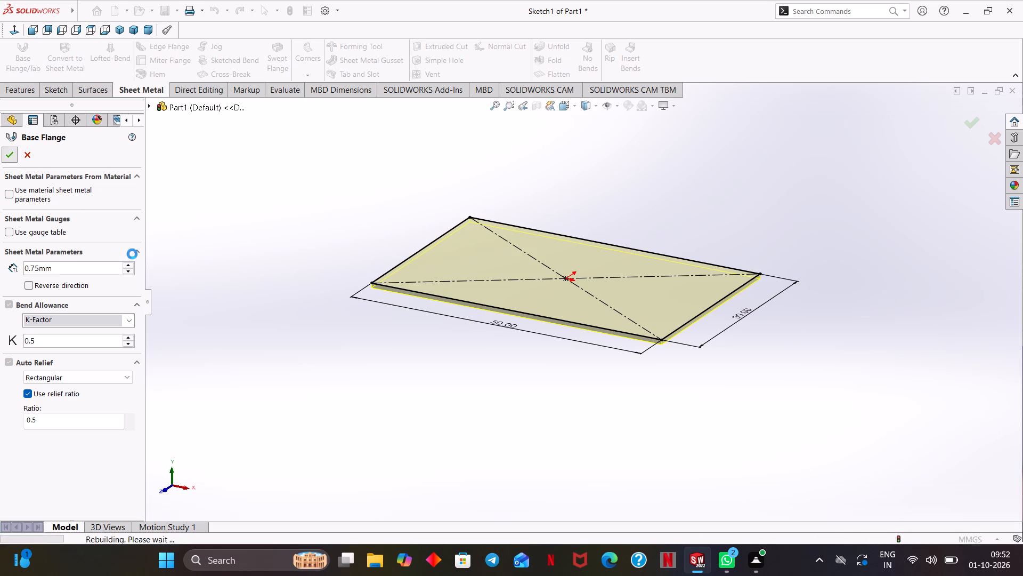
{"action": "left_click", "coordinate": [201, 296]}
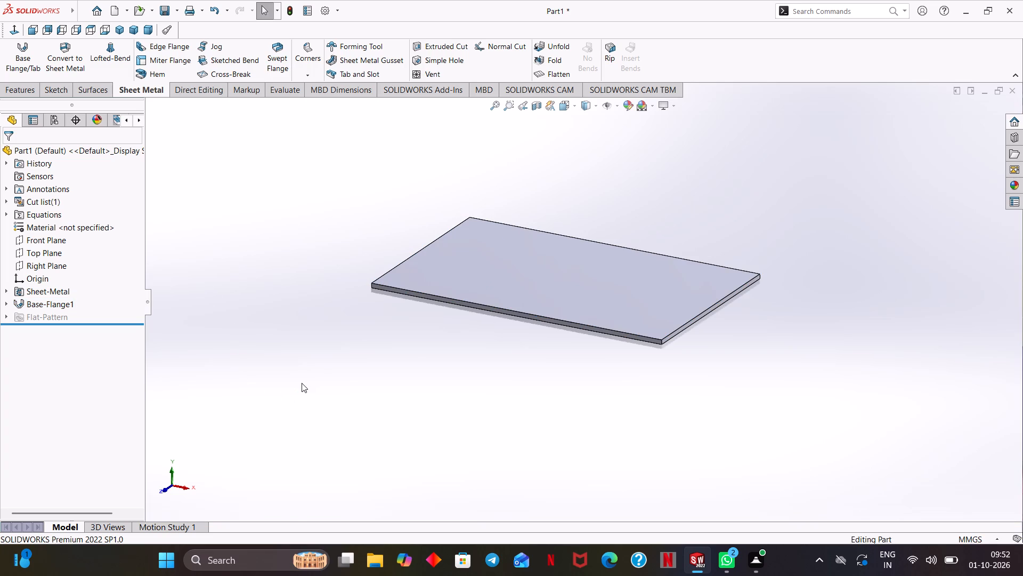
Apply a light green colour from the standard swatch to the whole part's appearance.
{"action": "middle_click_drag", "start_coordinate": [306, 383], "coordinate": [329, 407]}
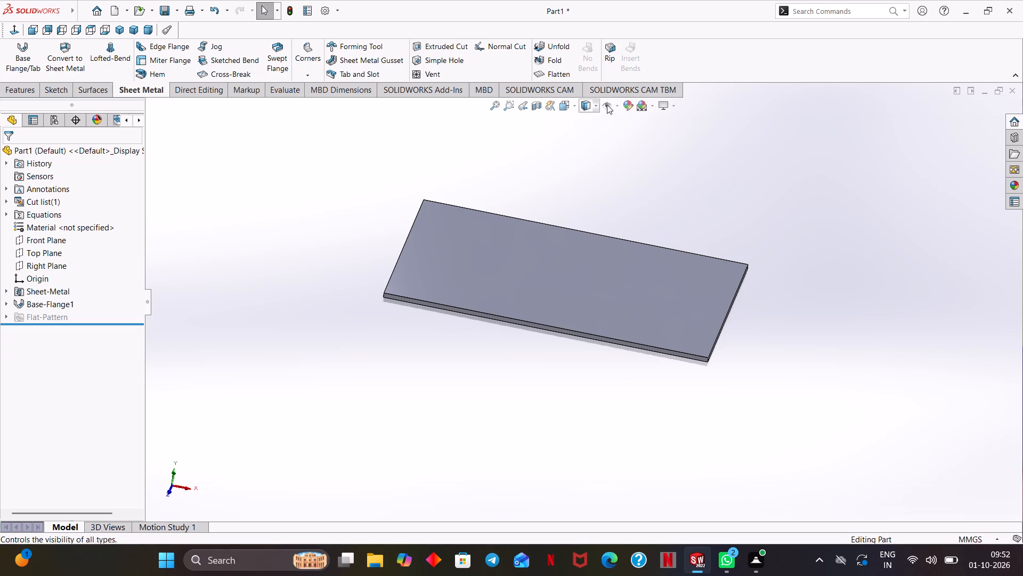
{"action": "left_click", "coordinate": [625, 104]}
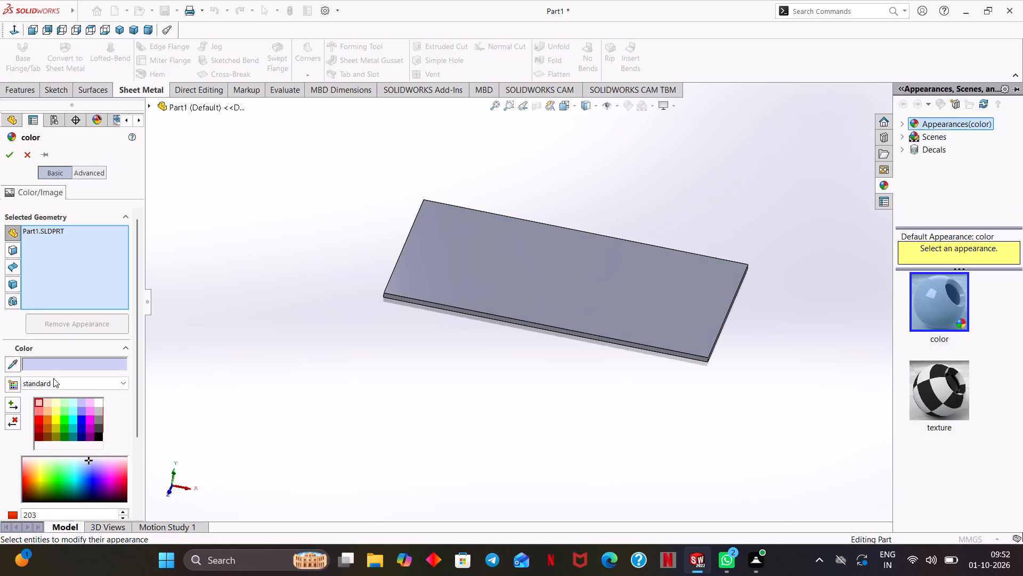
{"action": "left_click", "coordinate": [63, 413]}
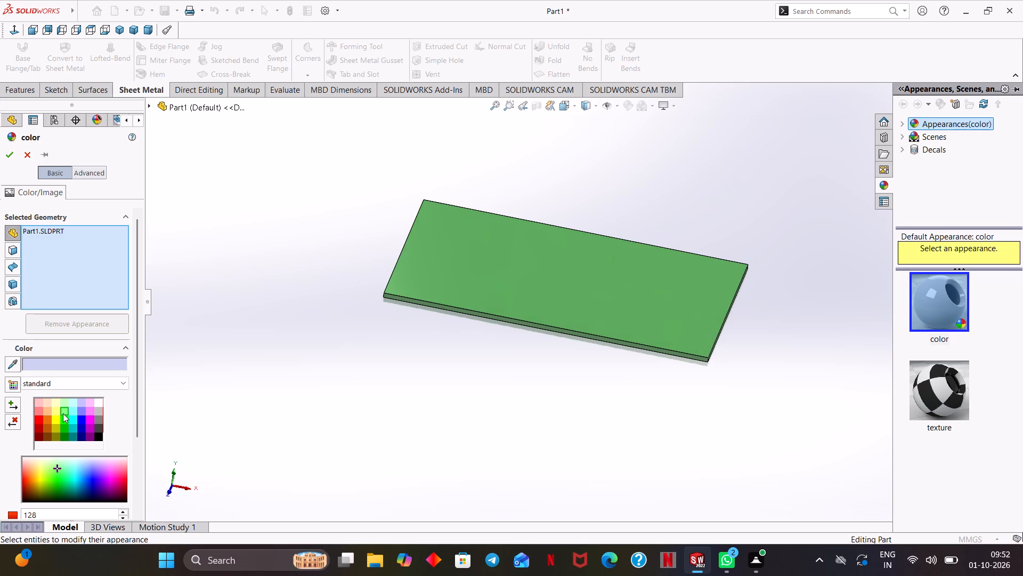
{"action": "left_click", "coordinate": [63, 421]}
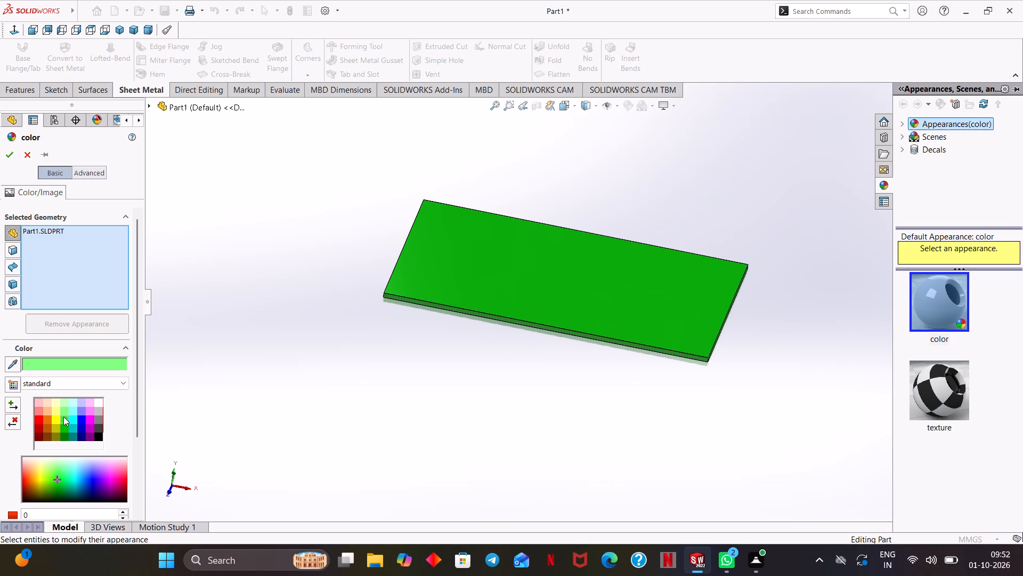
{"action": "left_click", "coordinate": [63, 412]}
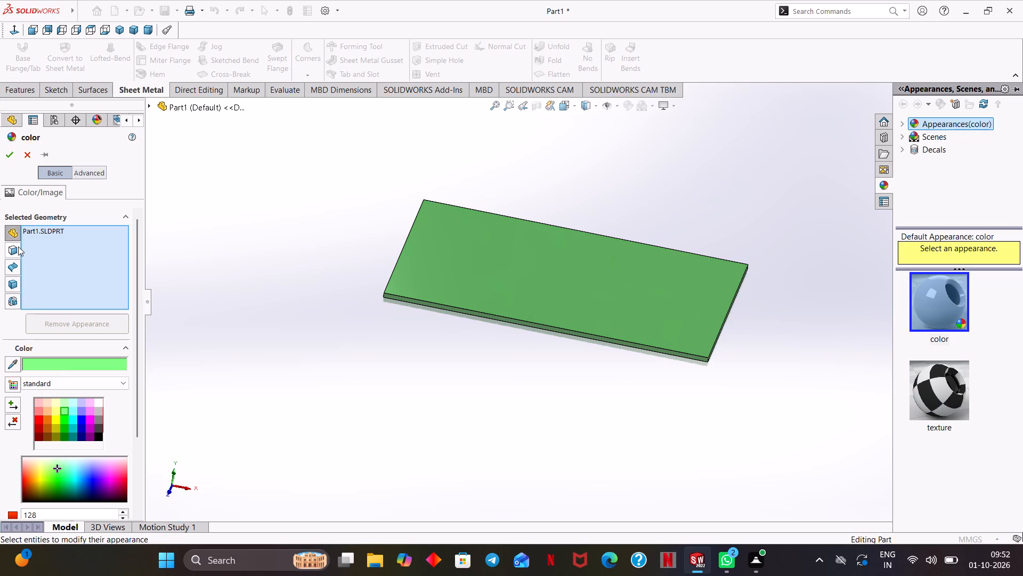
{"action": "left_click", "coordinate": [10, 158]}
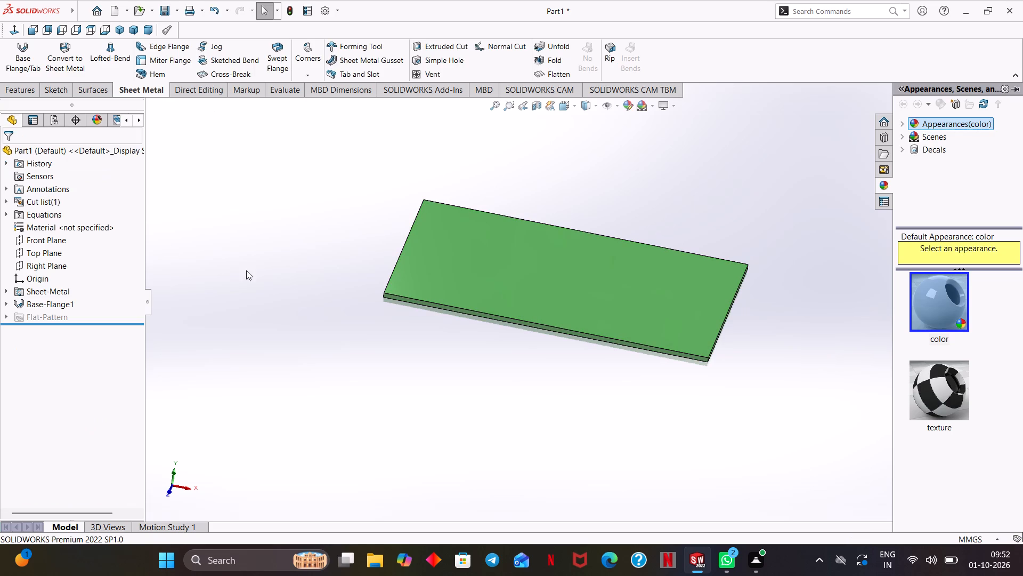
Start an upward Edge Flange on the plate's short edge at the negative X end, with a 1 mm bend radius and 25 mm length.
{"action": "middle_click_drag", "start_coordinate": [531, 394], "coordinate": [513, 423], "text": "ctrl"}
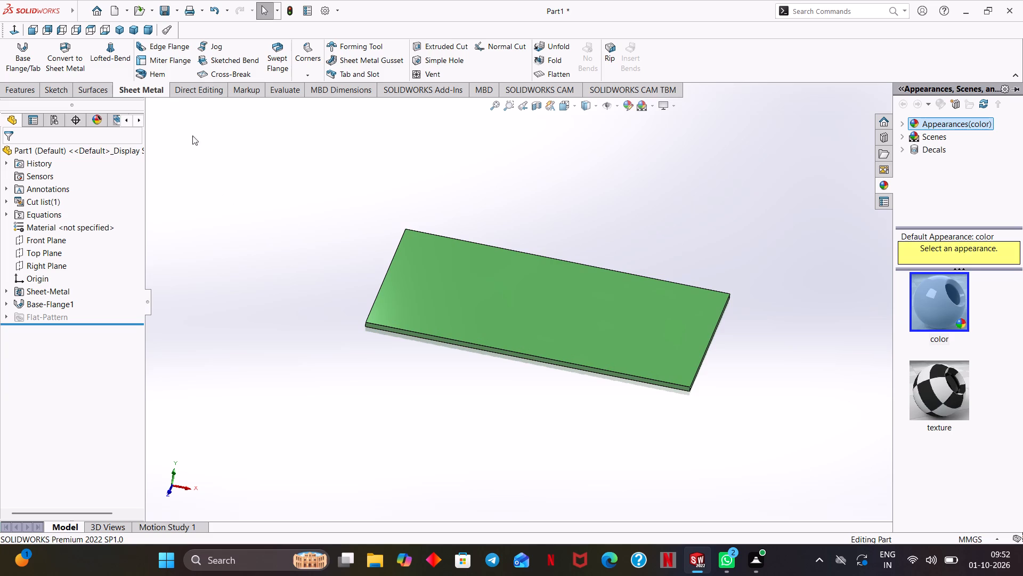
{"action": "left_click", "coordinate": [155, 49]}
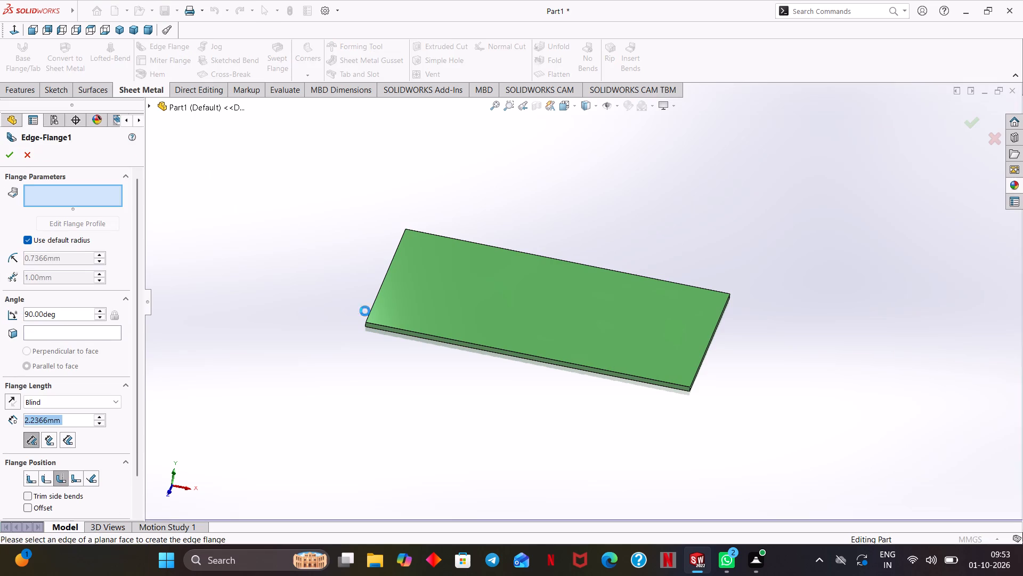
{"action": "middle_click_drag", "start_coordinate": [340, 339], "coordinate": [330, 326]}
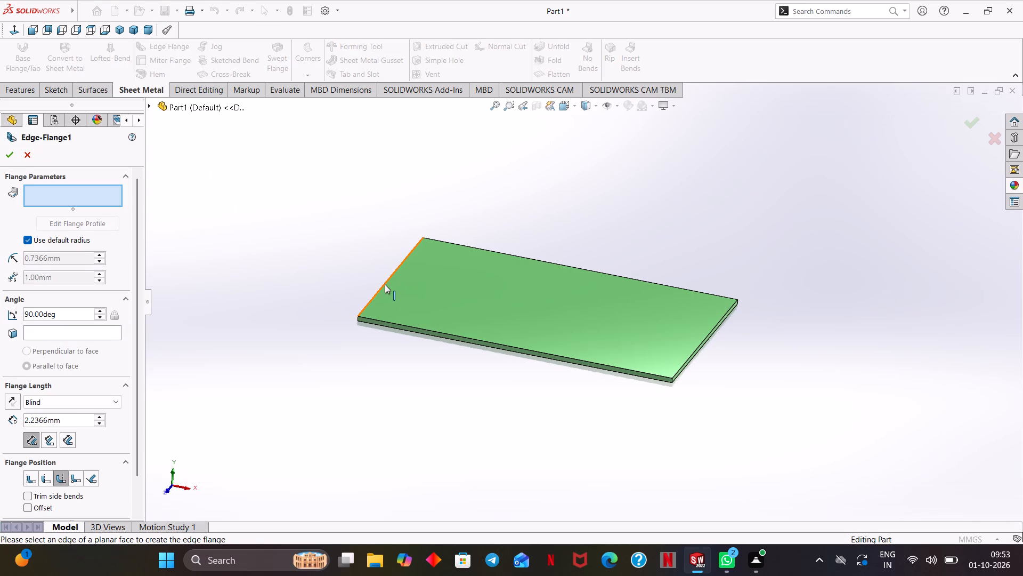
{"action": "left_click", "coordinate": [385, 284]}
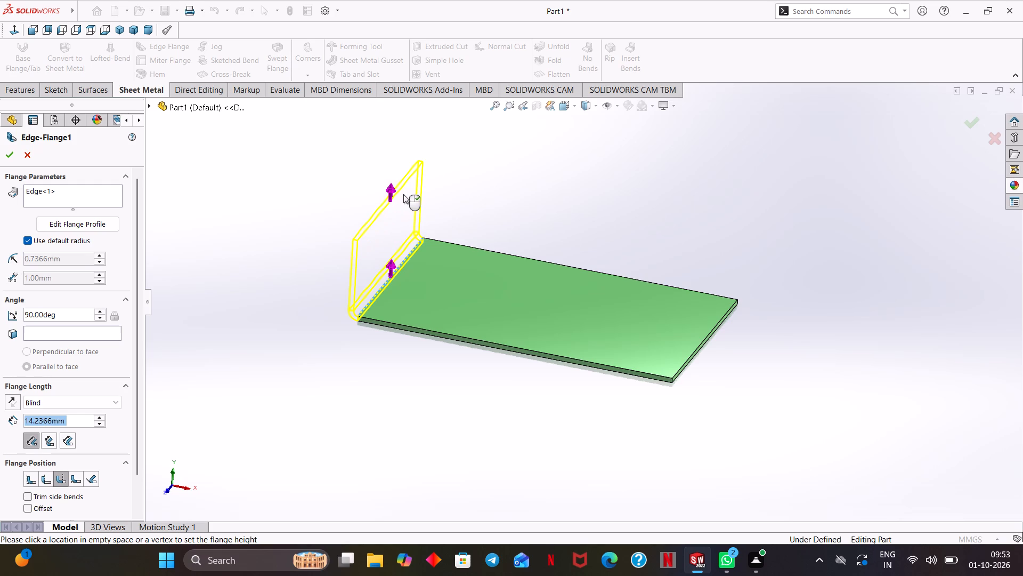
{"action": "scroll", "coordinate": [417, 220], "scroll_direction": "down", "scroll_amount": 1}
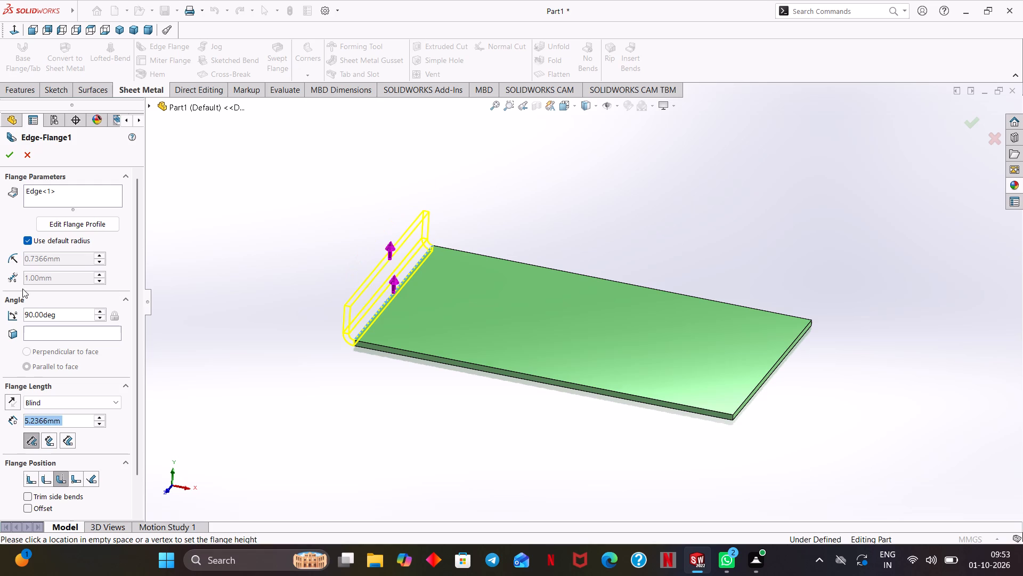
{"action": "left_click", "coordinate": [27, 240]}
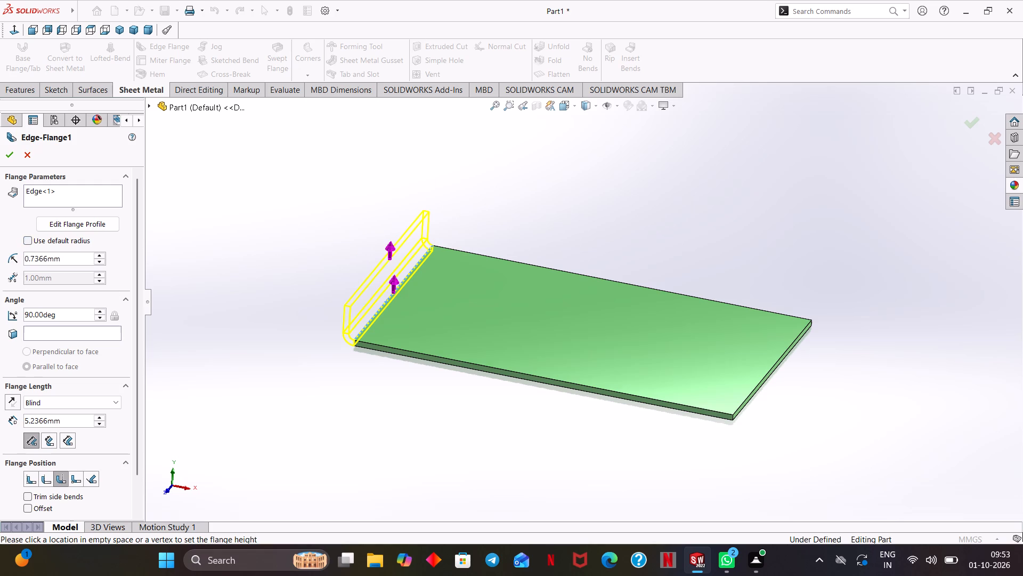
{"action": "double_click", "coordinate": [69, 261]}
{"action": "key", "text": "1"}
{"action": "key", "text": "Return"}
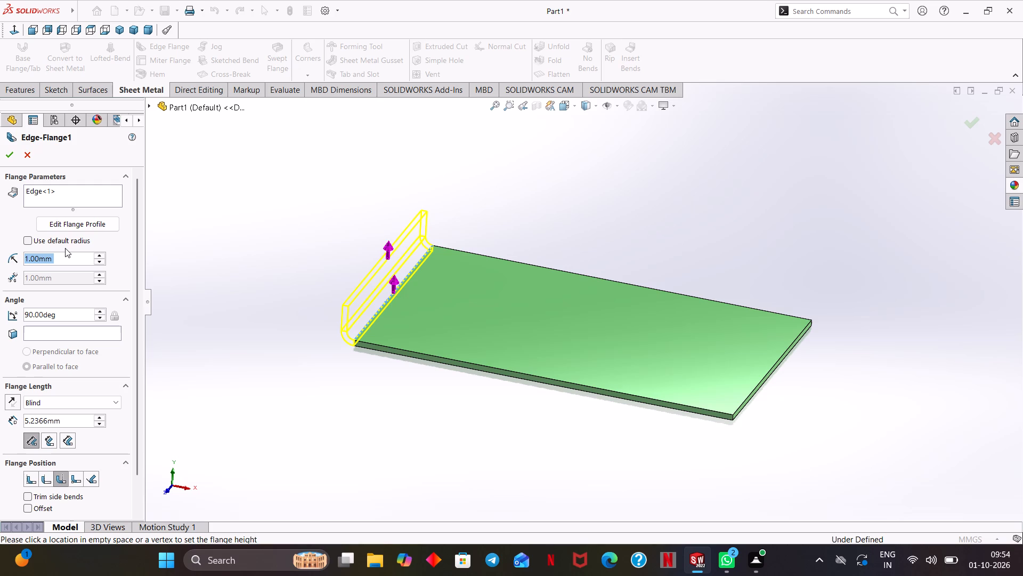
{"action": "scroll", "coordinate": [138, 322], "scroll_direction": "down", "scroll_amount": 1}
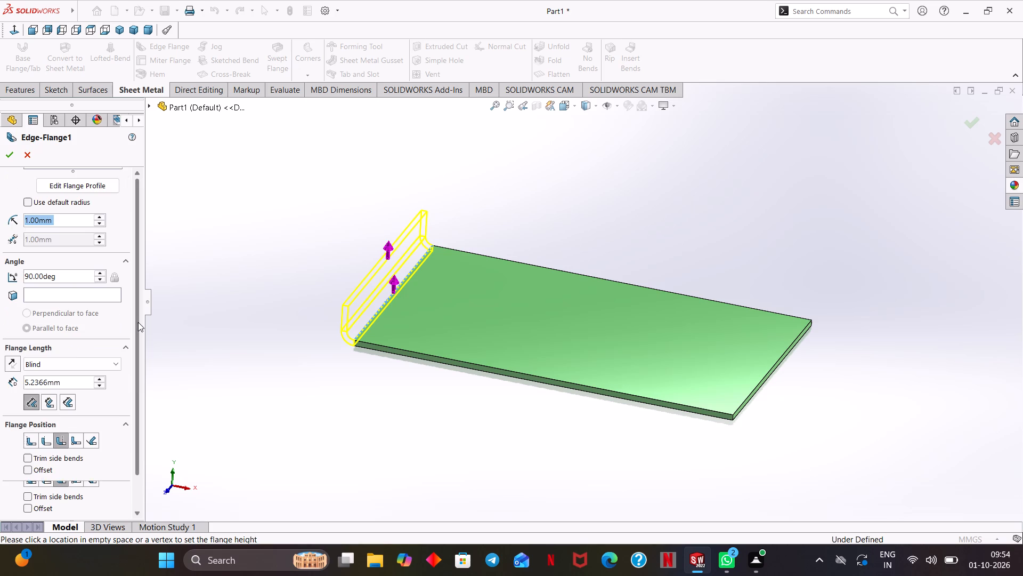
{"action": "left_click_drag", "start_coordinate": [63, 381], "coordinate": [0, 385]}
{"action": "type", "text": "25"}
{"action": "key", "text": "Return"}
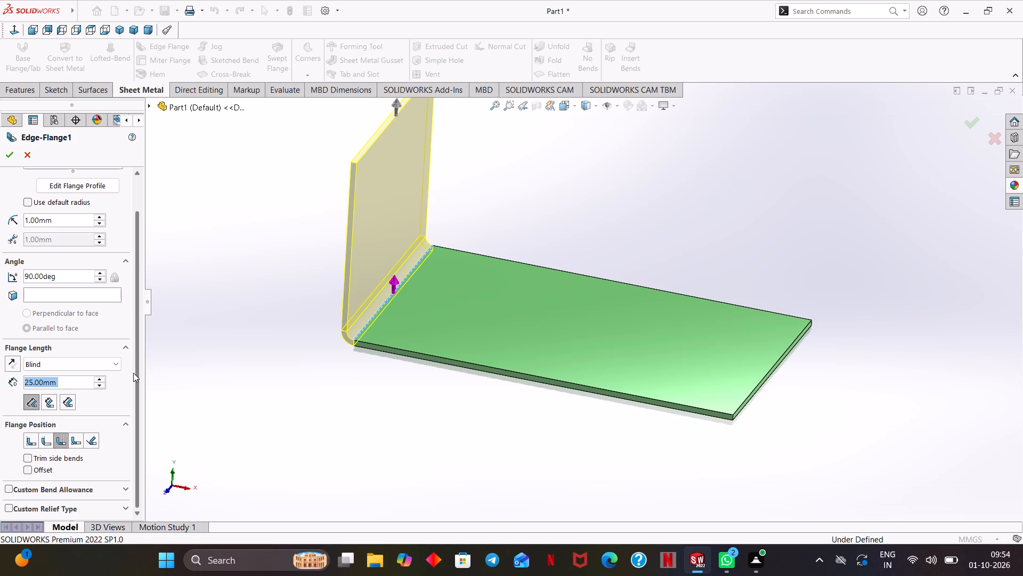
Set the edge flange's position to Material Inside and finish the flange.
{"action": "middle_click_drag", "start_coordinate": [527, 403], "coordinate": [545, 389]}
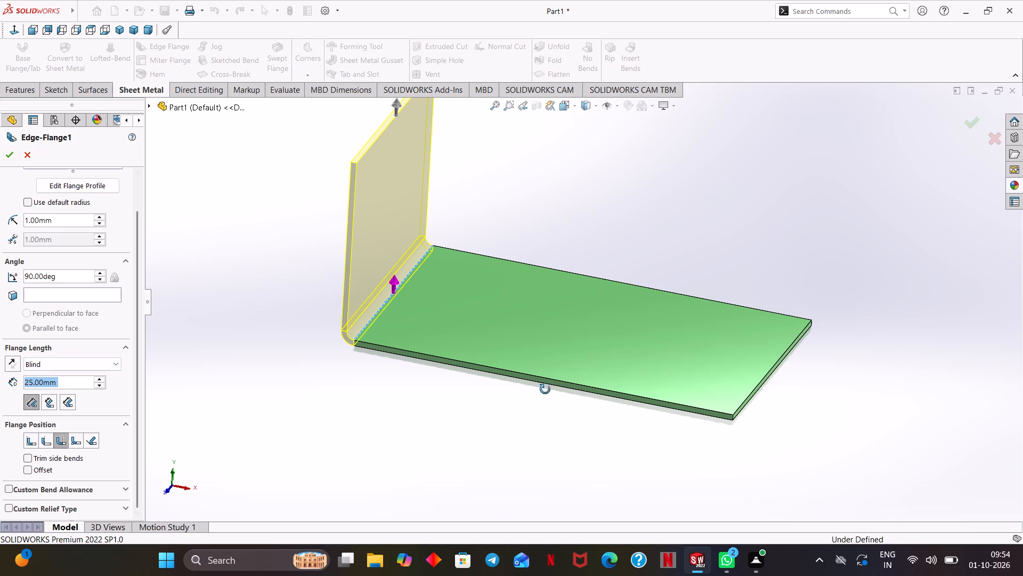
{"action": "middle_click_drag", "start_coordinate": [545, 389], "coordinate": [553, 375]}
{"action": "scroll", "coordinate": [530, 385], "scroll_direction": "down", "scroll_amount": 1}
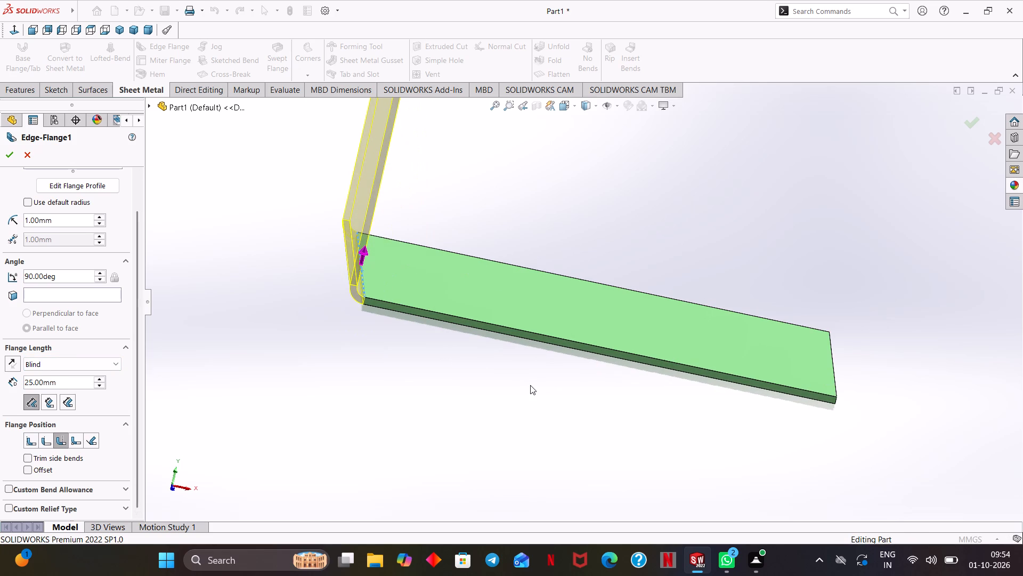
{"action": "scroll", "coordinate": [529, 385], "scroll_direction": "down", "scroll_amount": 1}
{"action": "middle_click_drag", "start_coordinate": [499, 385], "coordinate": [484, 362]}
{"action": "middle_click_drag", "start_coordinate": [484, 362], "coordinate": [563, 468], "text": "ctrl"}
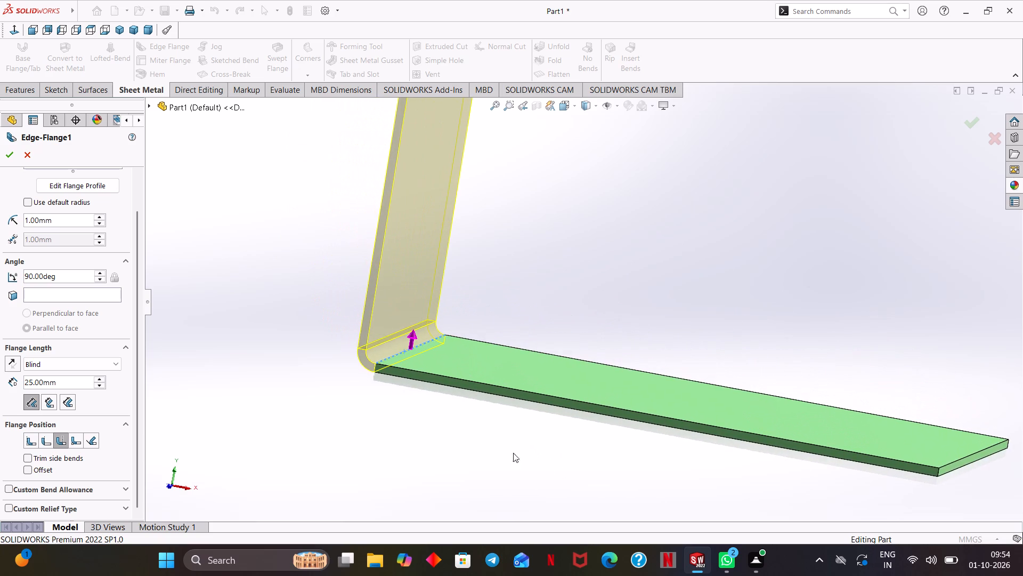
{"action": "scroll", "coordinate": [468, 439], "scroll_direction": "down", "scroll_amount": 1}
{"action": "middle_click_drag", "start_coordinate": [454, 427], "coordinate": [499, 470], "text": "ctrl"}
{"action": "middle_click_drag", "start_coordinate": [484, 468], "coordinate": [499, 461]}
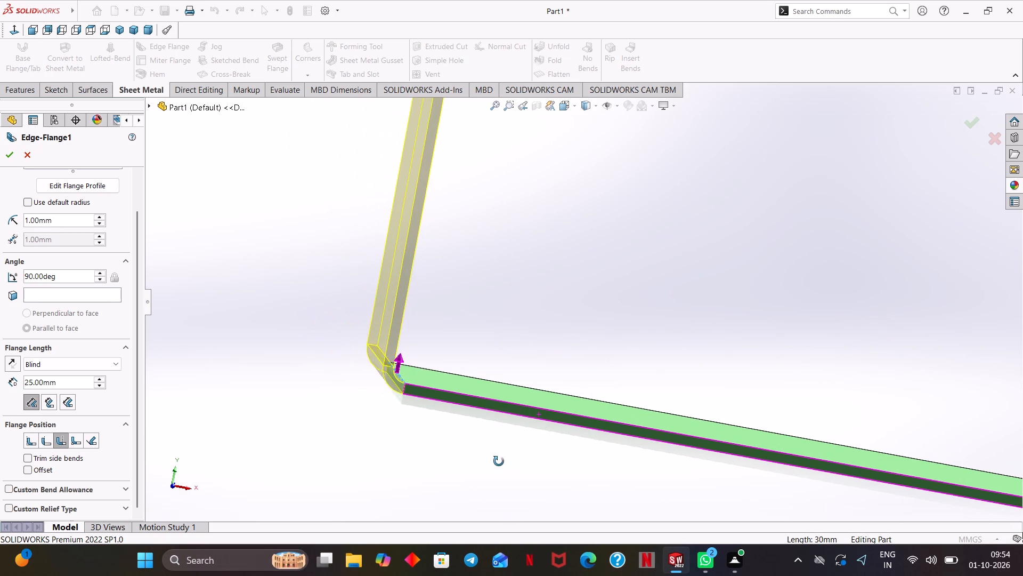
{"action": "middle_click_drag", "start_coordinate": [499, 461], "coordinate": [493, 460]}
{"action": "scroll", "coordinate": [422, 441], "scroll_direction": "down", "scroll_amount": 1}
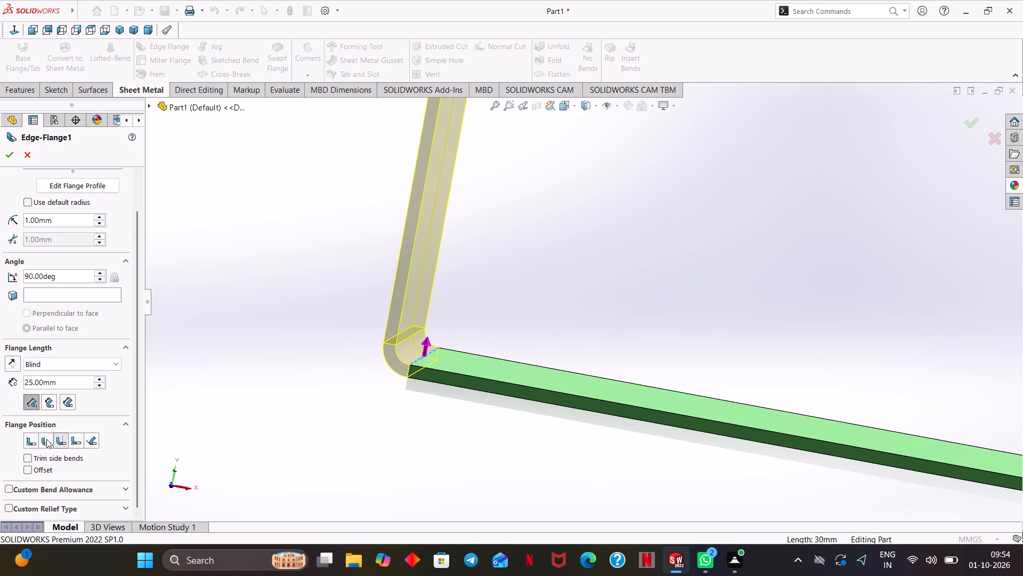
{"action": "left_click", "coordinate": [28, 439]}
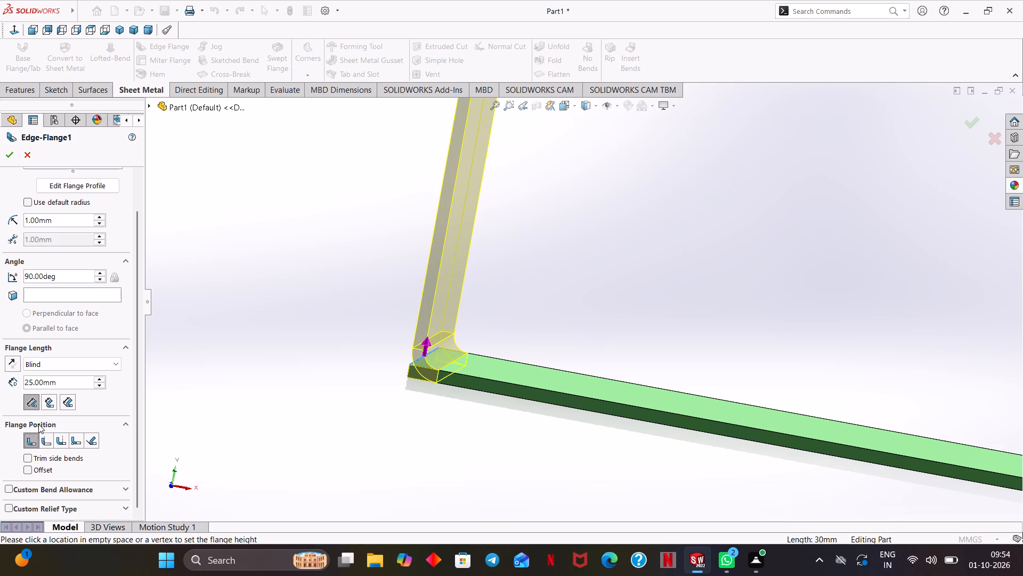
{"action": "middle_click_drag", "start_coordinate": [379, 452], "coordinate": [381, 449]}
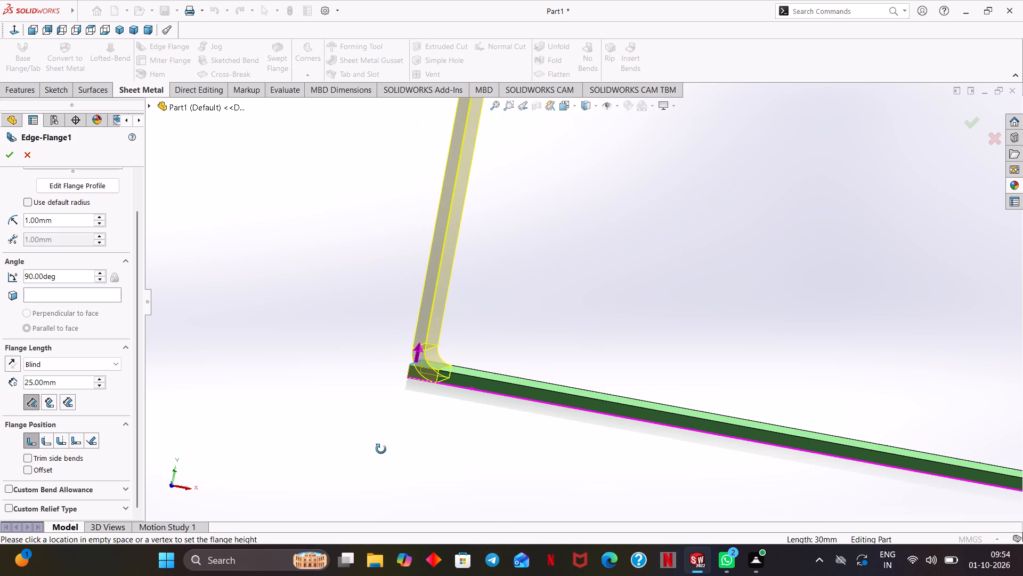
{"action": "middle_click_drag", "start_coordinate": [381, 449], "coordinate": [380, 452]}
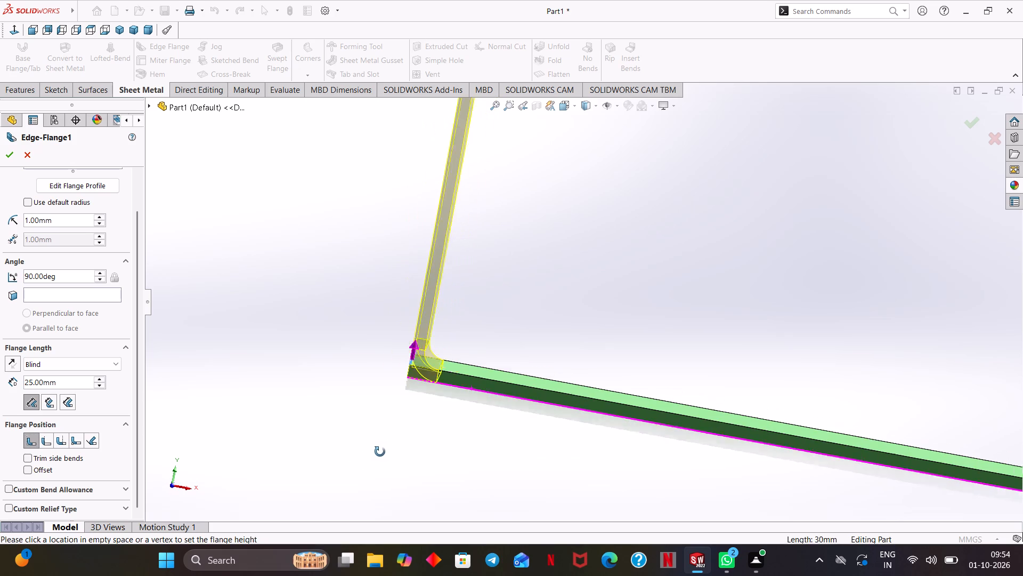
{"action": "middle_click_drag", "start_coordinate": [380, 452], "coordinate": [376, 457]}
{"action": "middle_click_drag", "start_coordinate": [566, 458], "coordinate": [464, 446], "text": "ctrl"}
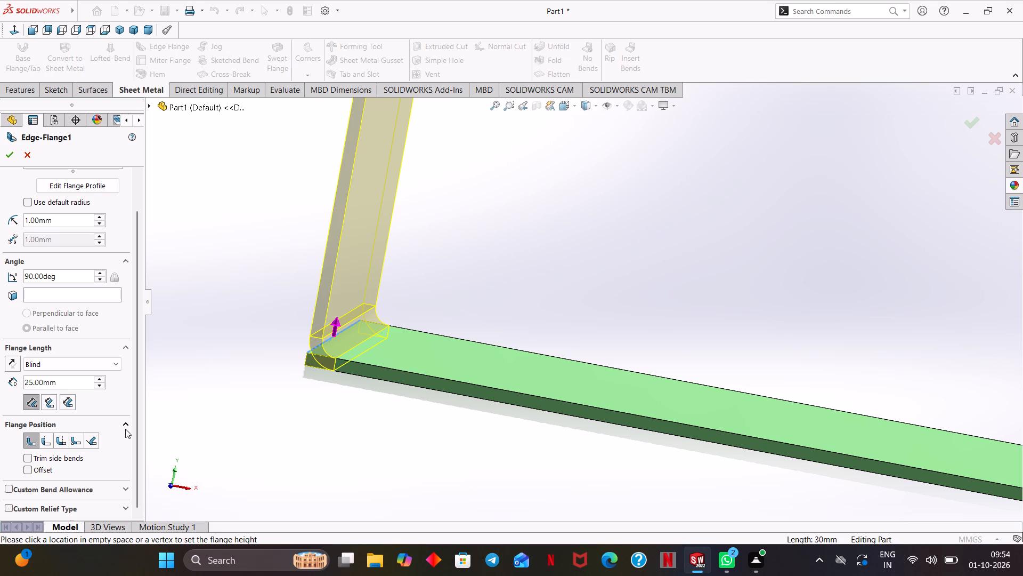
{"action": "scroll", "coordinate": [137, 428], "scroll_direction": "down", "scroll_amount": 1}
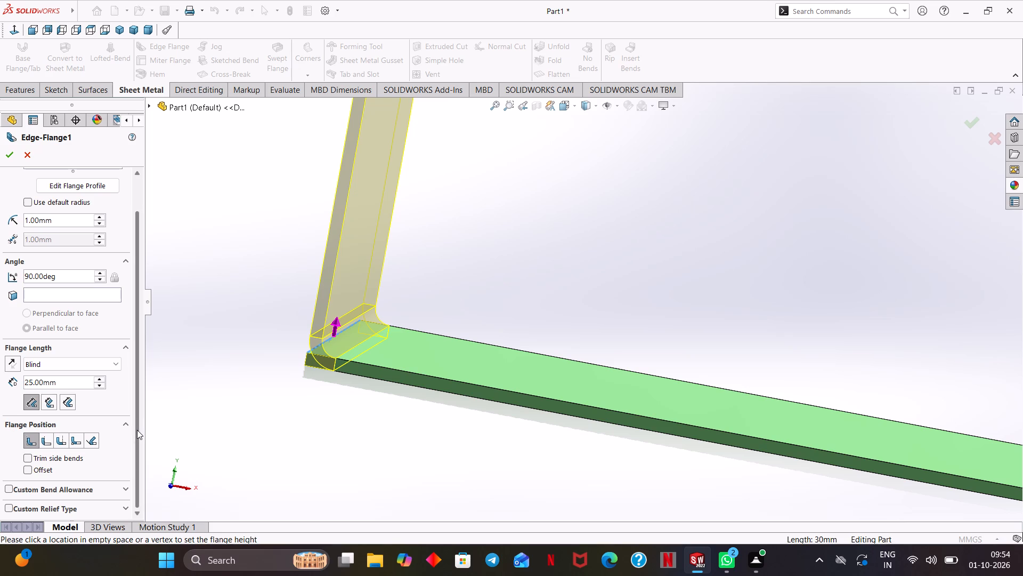
{"action": "left_click", "coordinate": [4, 159]}
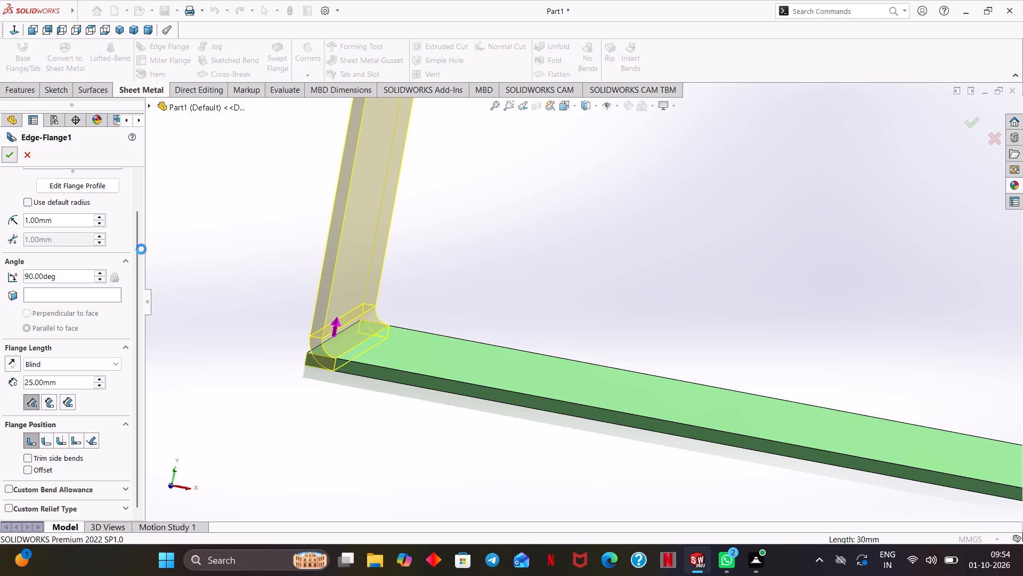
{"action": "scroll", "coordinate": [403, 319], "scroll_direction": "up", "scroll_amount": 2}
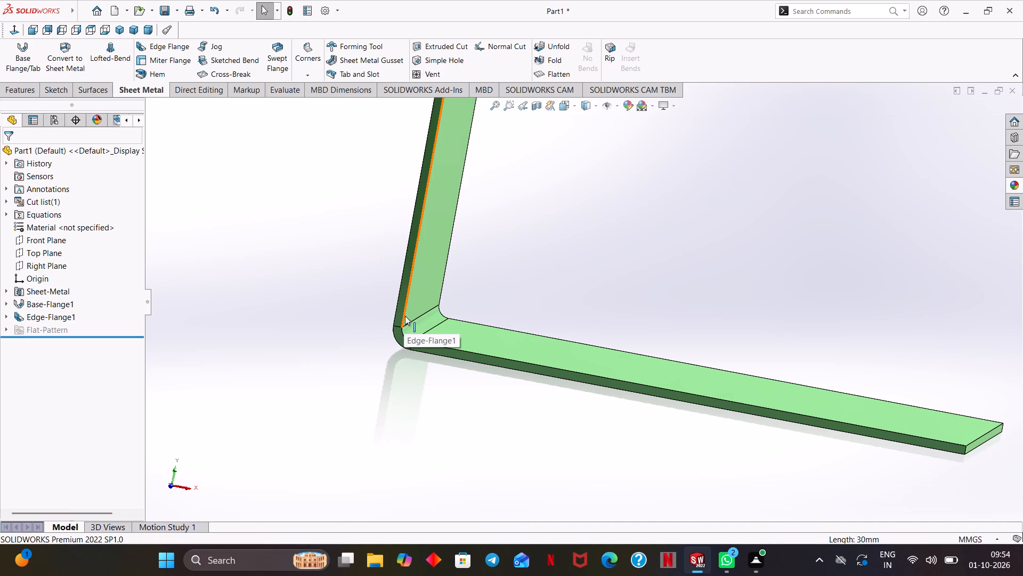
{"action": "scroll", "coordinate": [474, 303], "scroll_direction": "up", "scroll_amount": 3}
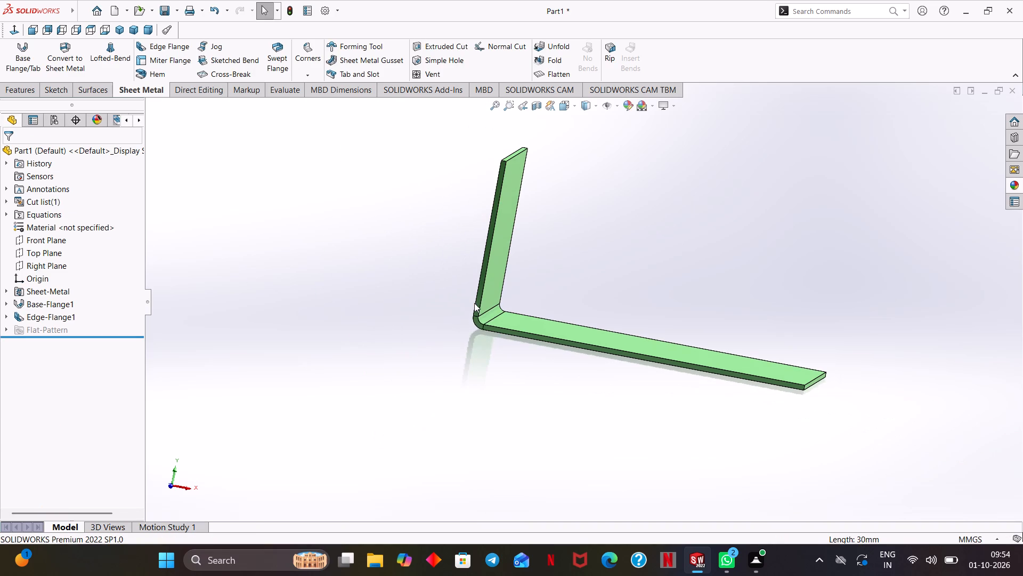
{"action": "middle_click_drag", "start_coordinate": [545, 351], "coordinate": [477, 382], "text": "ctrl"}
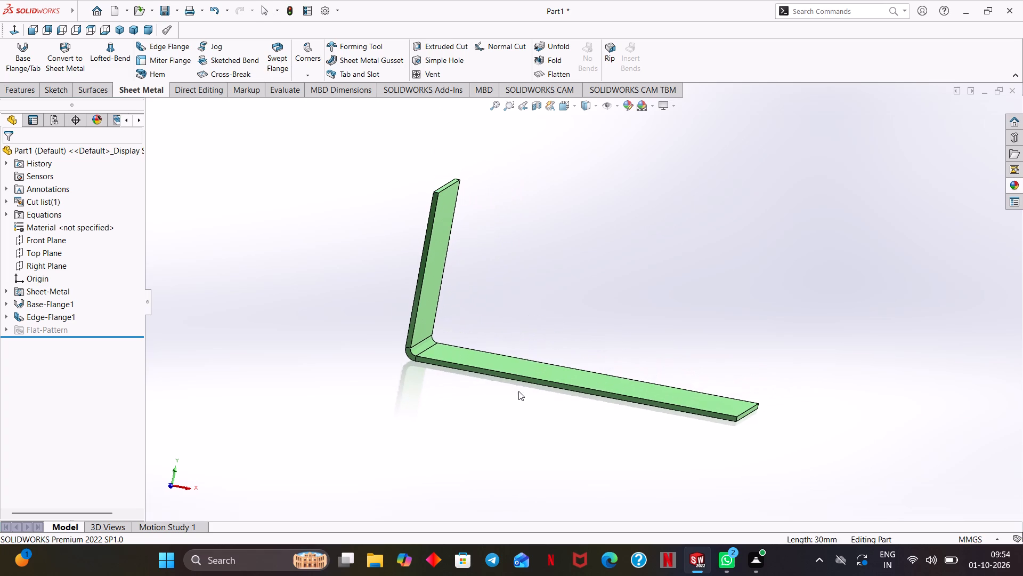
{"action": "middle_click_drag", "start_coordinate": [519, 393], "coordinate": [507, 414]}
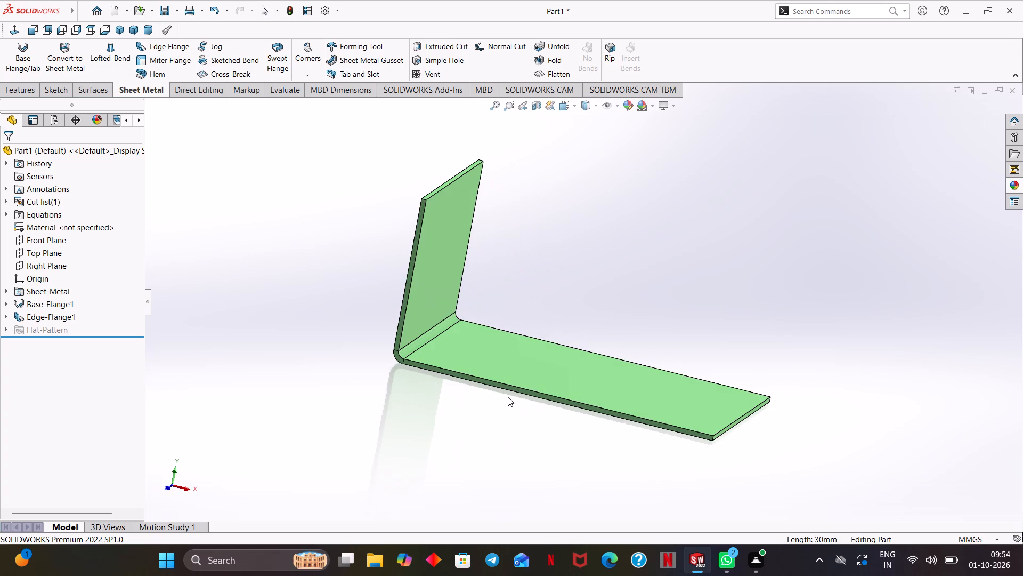
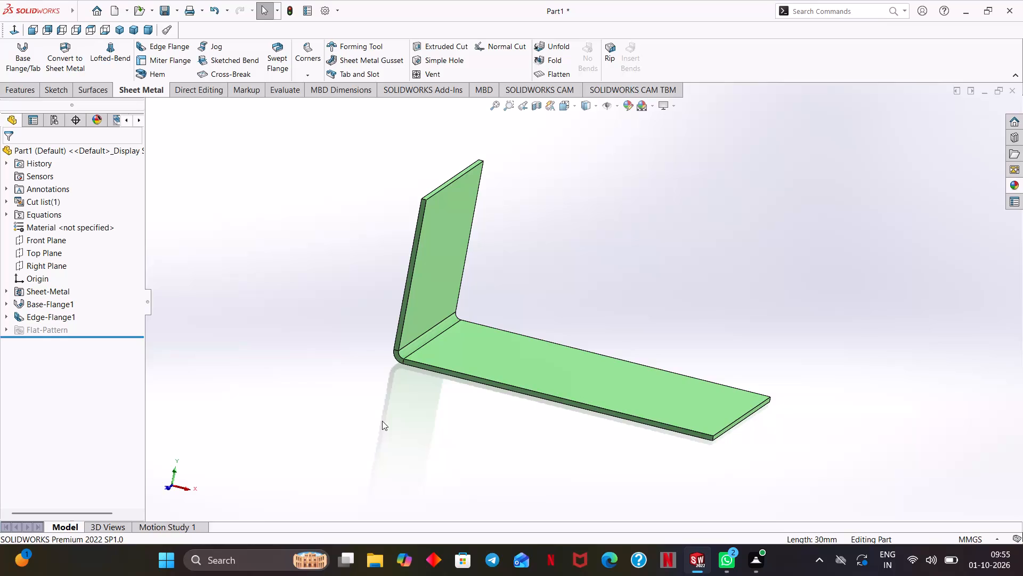
Sketch a circle of about 7 mm radius on the upright flange's inner face, centred about 13.3 mm directly above the origin.
{"action": "left_click", "coordinate": [438, 260]}
{"action": "middle_click_drag", "start_coordinate": [570, 275], "coordinate": [553, 254]}
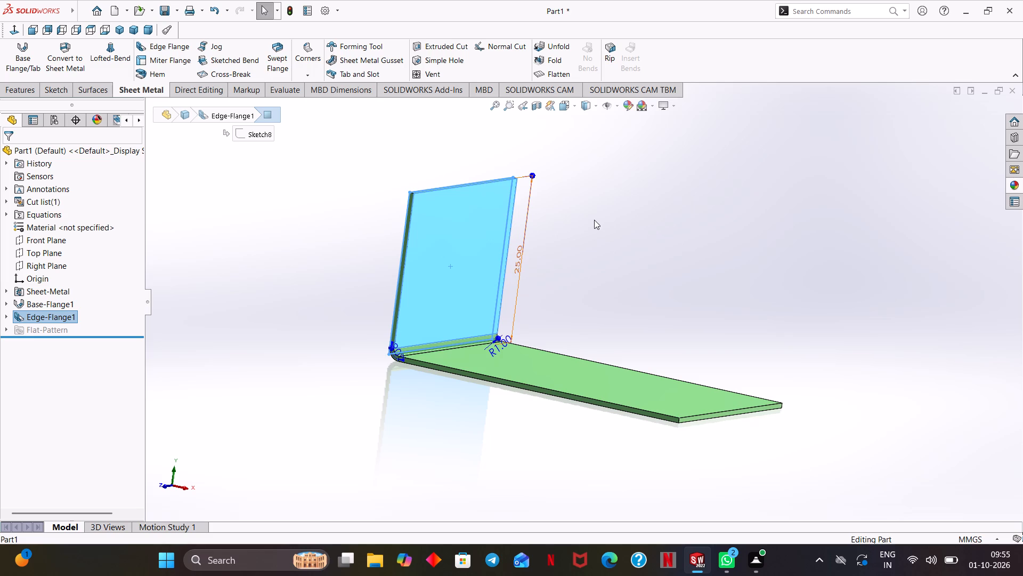
{"action": "left_click", "coordinate": [594, 220]}
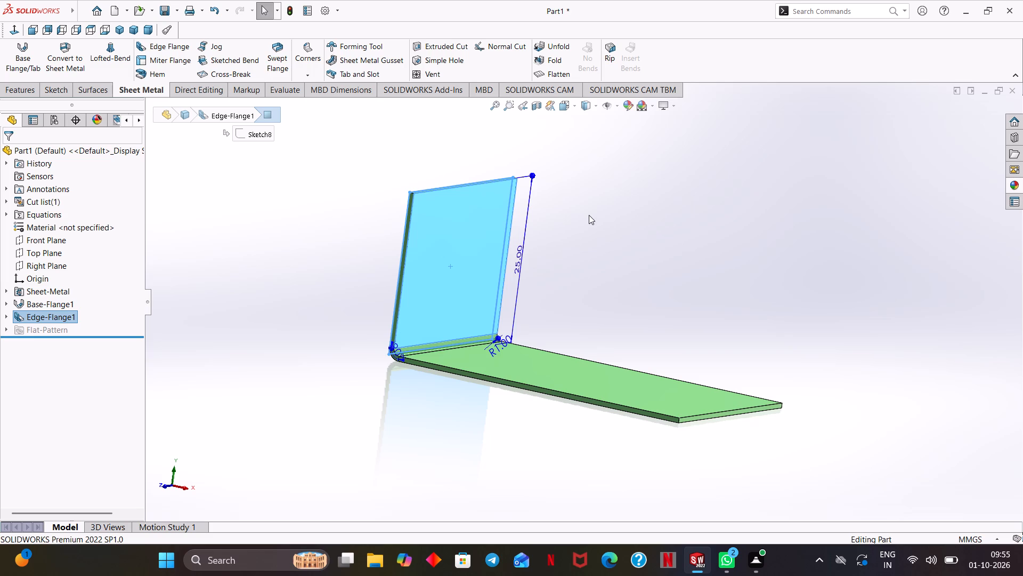
{"action": "left_click", "coordinate": [468, 248]}
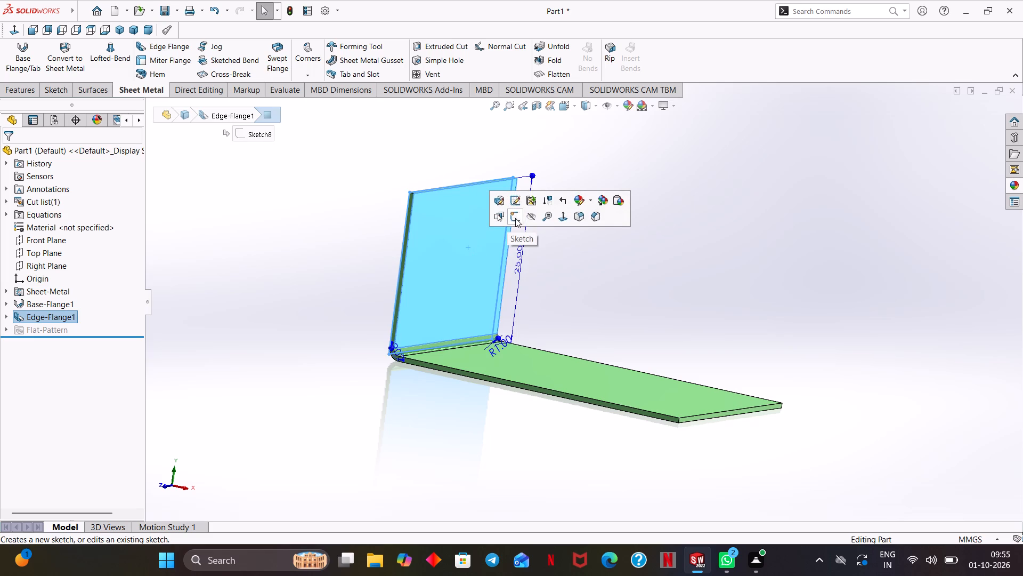
{"action": "left_click", "coordinate": [510, 218]}
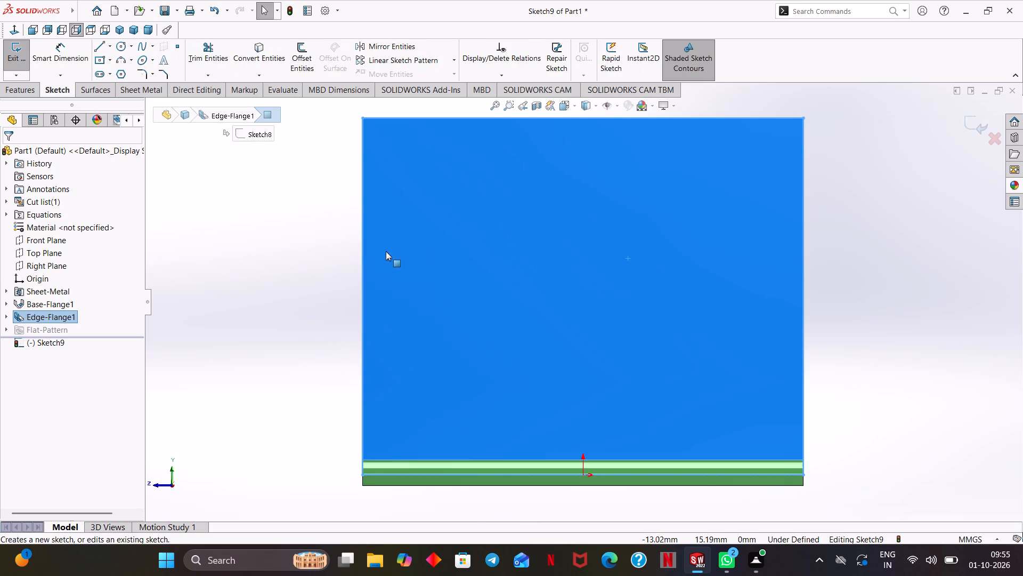
{"action": "left_click", "coordinate": [286, 240]}
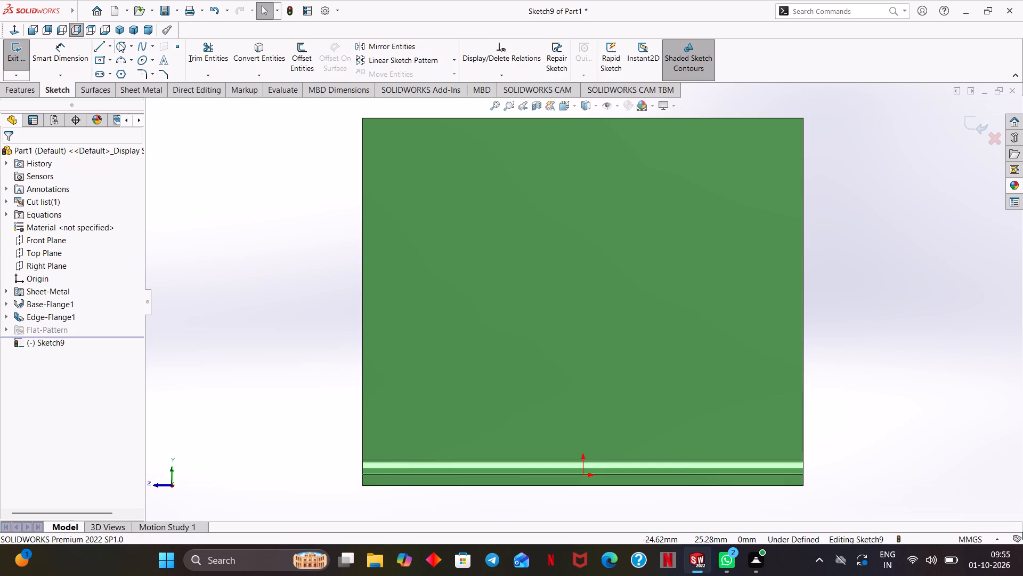
{"action": "left_click", "coordinate": [119, 43]}
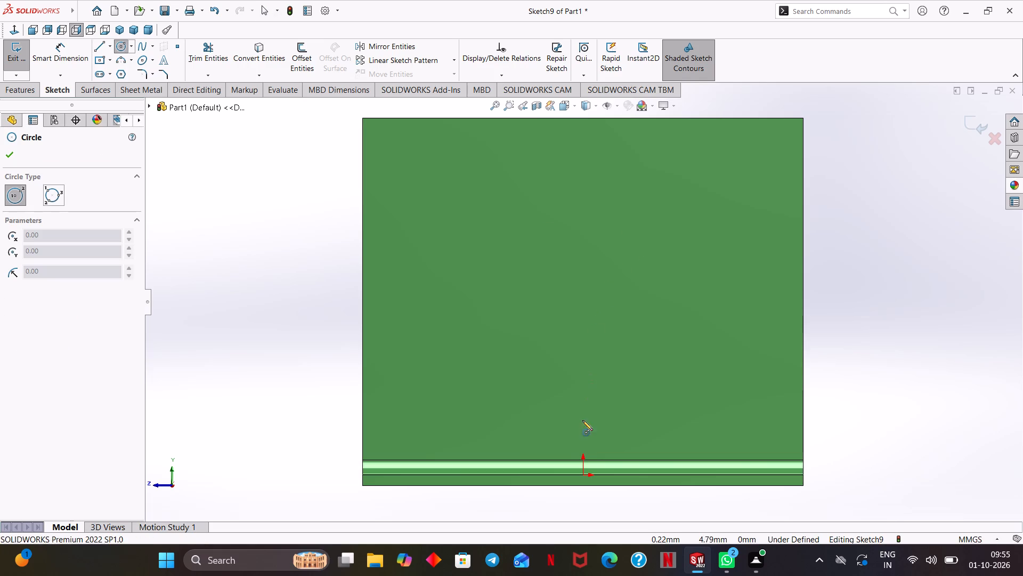
{"action": "left_click", "coordinate": [583, 279]}
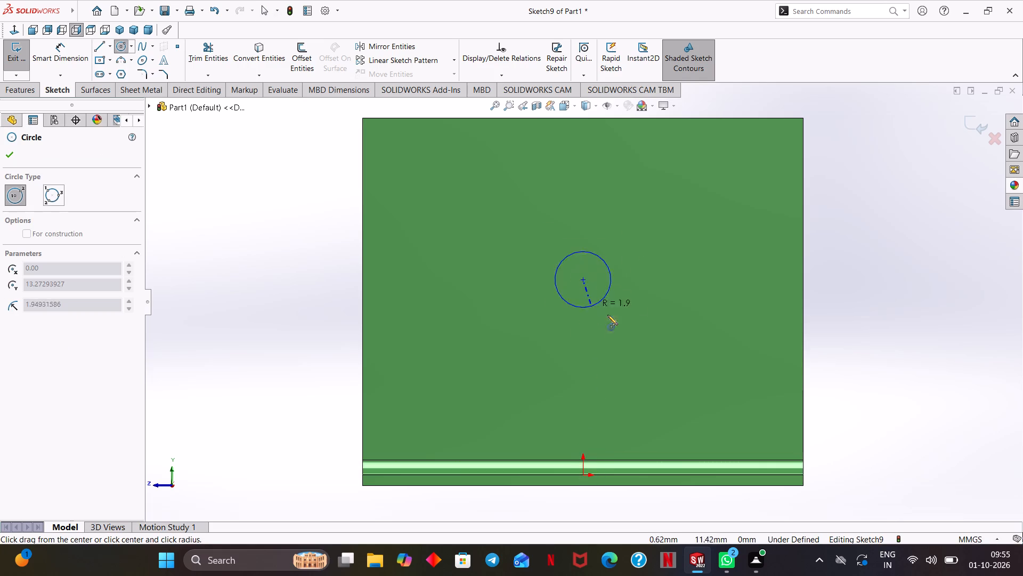
{"action": "left_click", "coordinate": [679, 315]}
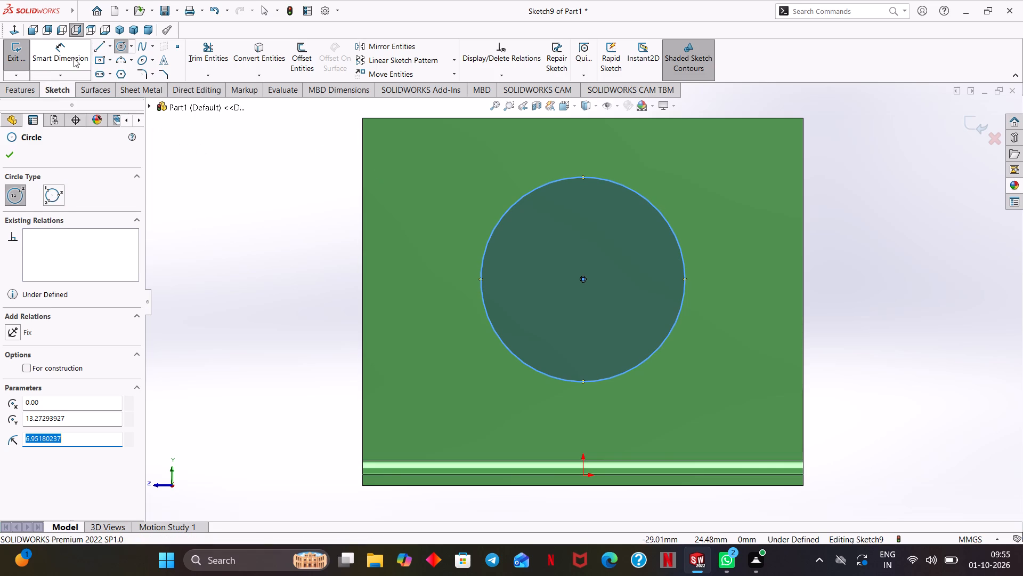
Dimension the circle's diameter to 10 mm.
{"action": "left_click", "coordinate": [70, 58]}
{"action": "left_click", "coordinate": [499, 222]}
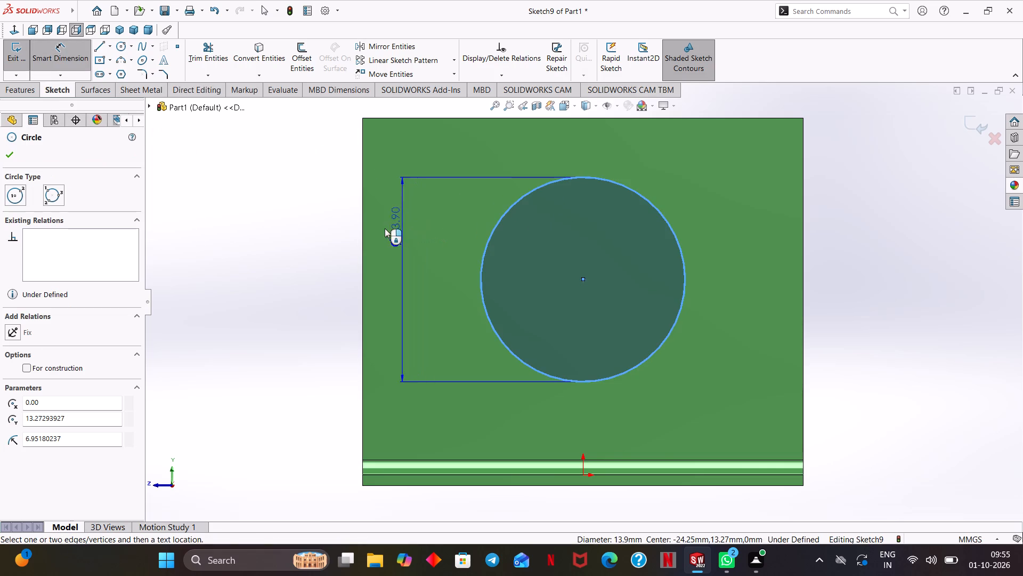
{"action": "left_click", "coordinate": [343, 235]}
{"action": "type", "text": "10"}
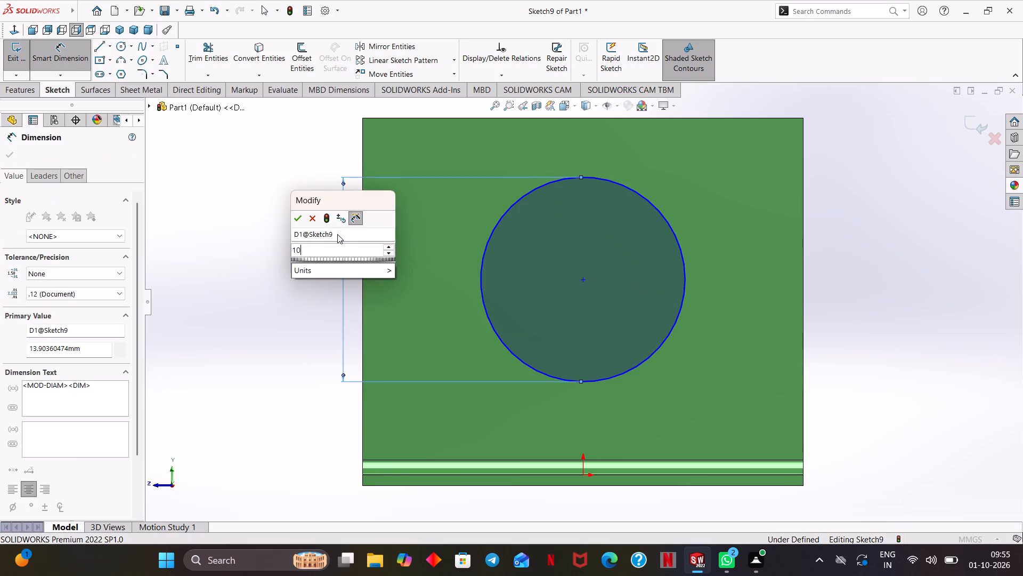
{"action": "key", "text": "Return"}
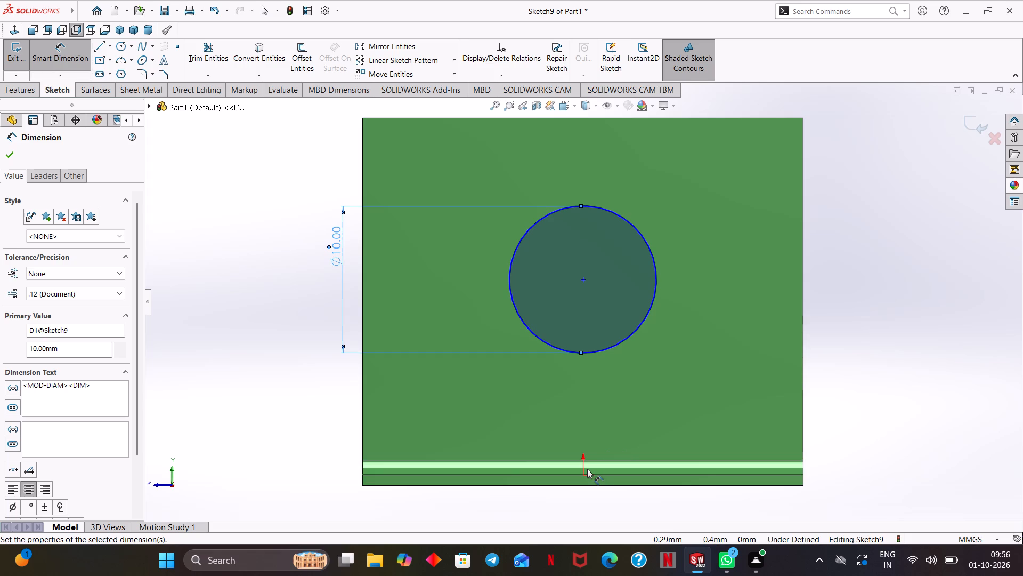
Dimension the circle's centre 15 mm above the part's bottom edge.
{"action": "left_click", "coordinate": [623, 486]}
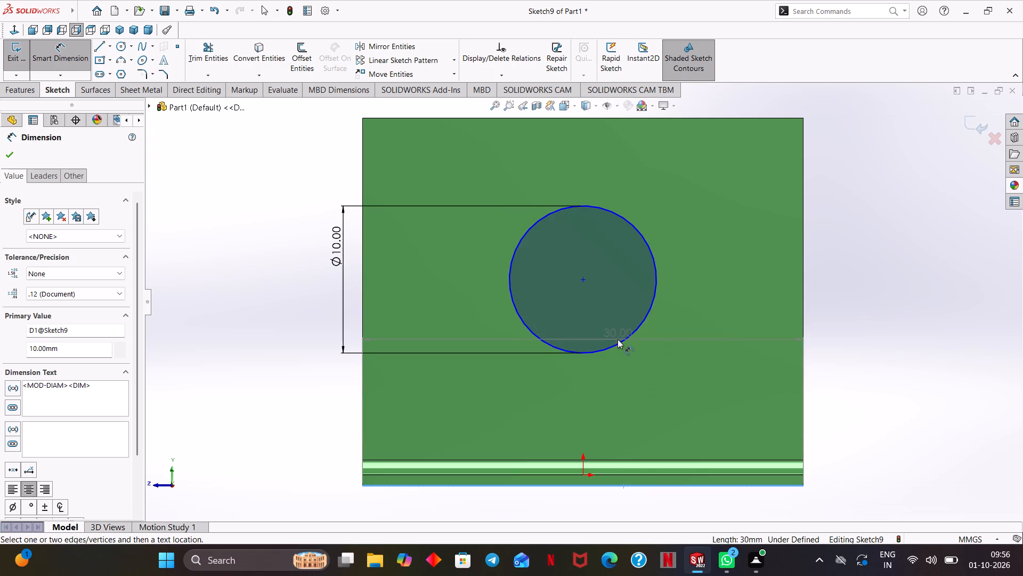
{"action": "left_click", "coordinate": [614, 346]}
{"action": "left_click", "coordinate": [849, 353]}
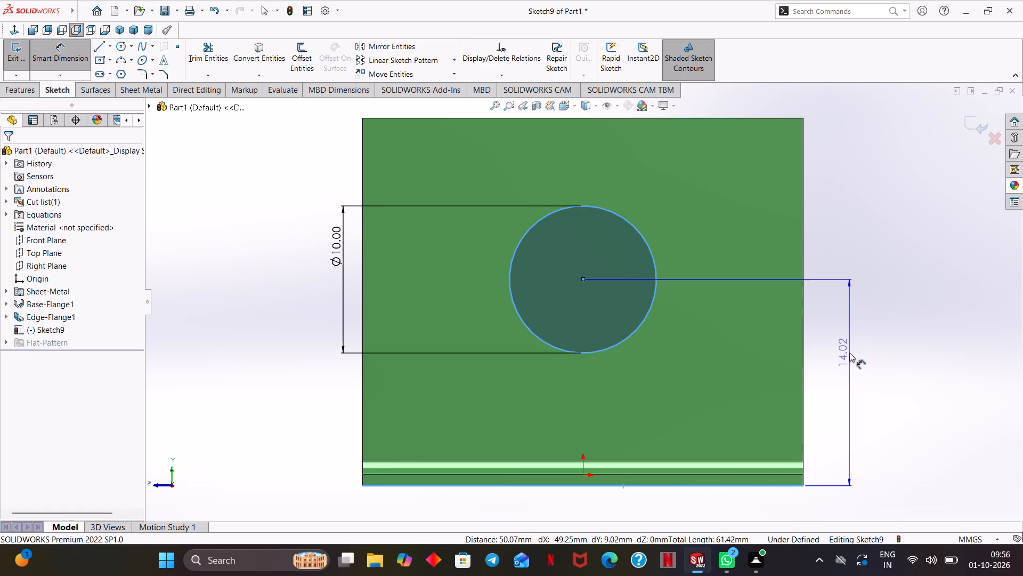
{"action": "type", "text": "15"}
{"action": "key", "text": "Return"}
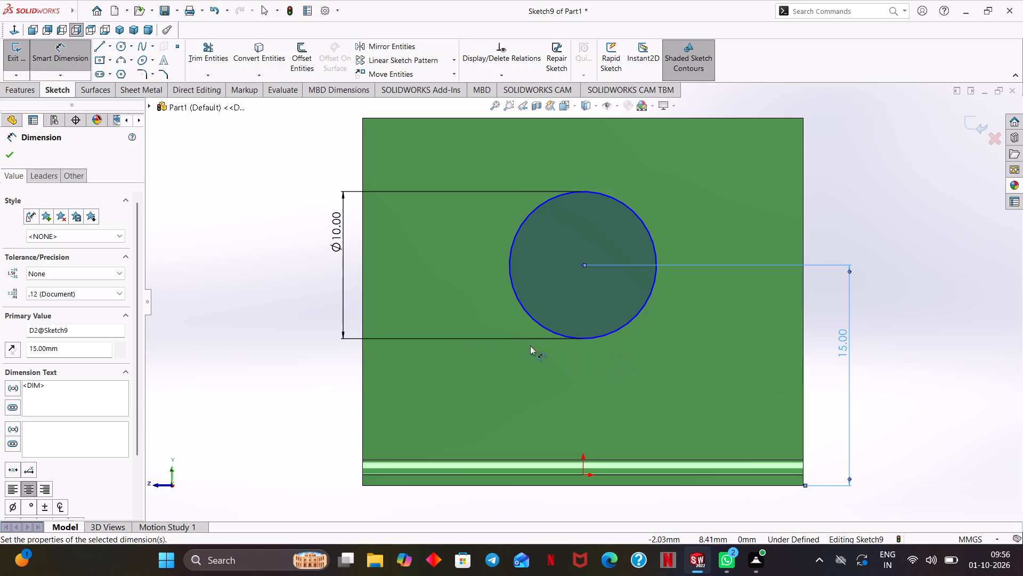
{"action": "left_click", "coordinate": [9, 155]}
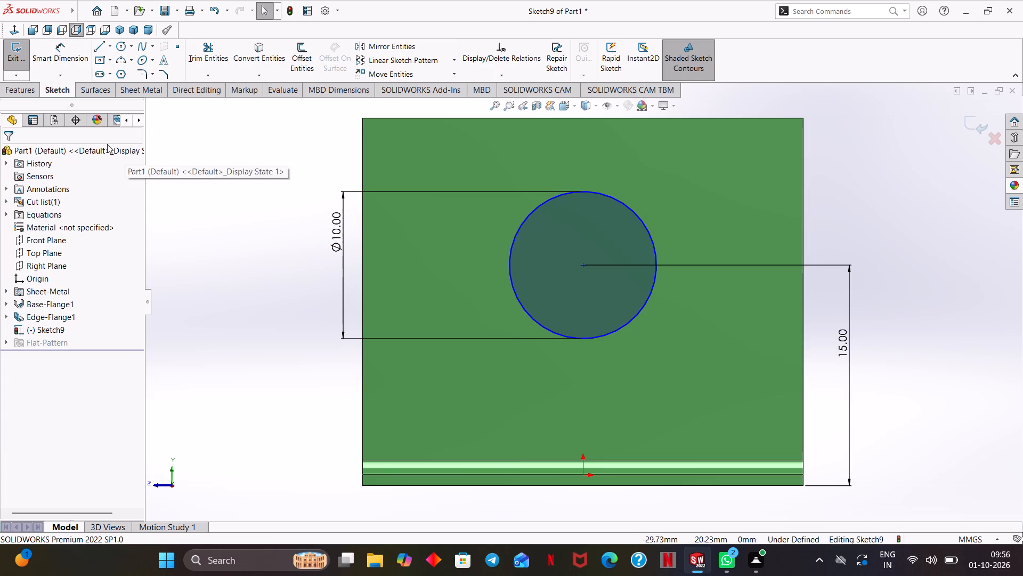
Add a Vertical relation between the circle's centre and the origin.
{"action": "left_click", "coordinate": [145, 94]}
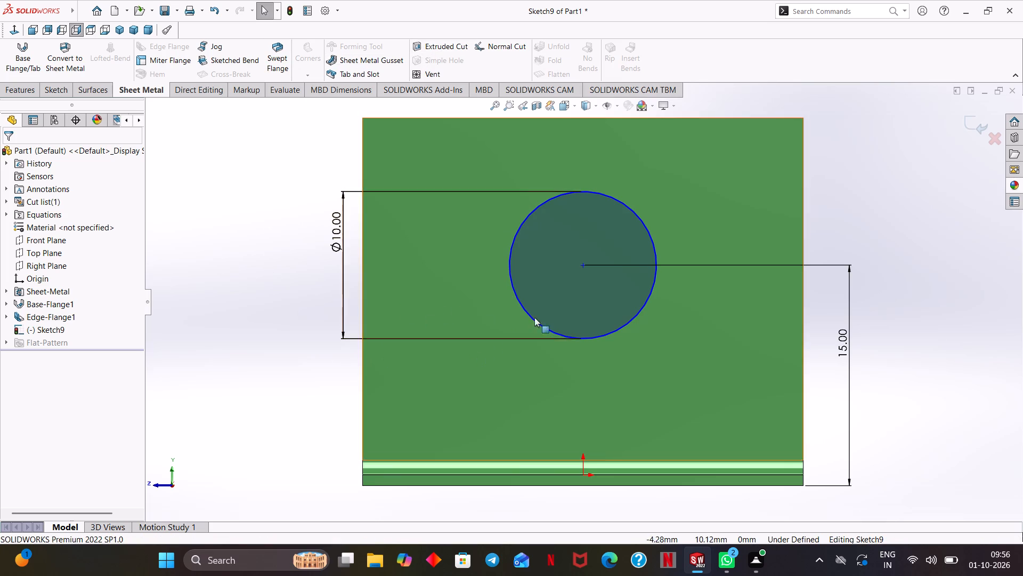
{"action": "left_click", "coordinate": [580, 265], "text": "shift"}
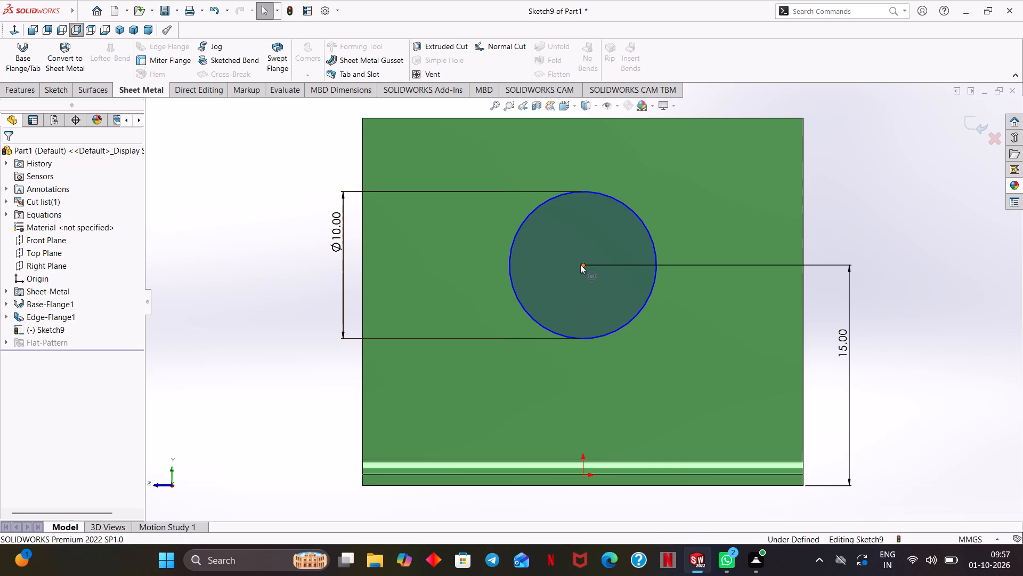
{"action": "left_click", "coordinate": [583, 474], "text": "shift"}
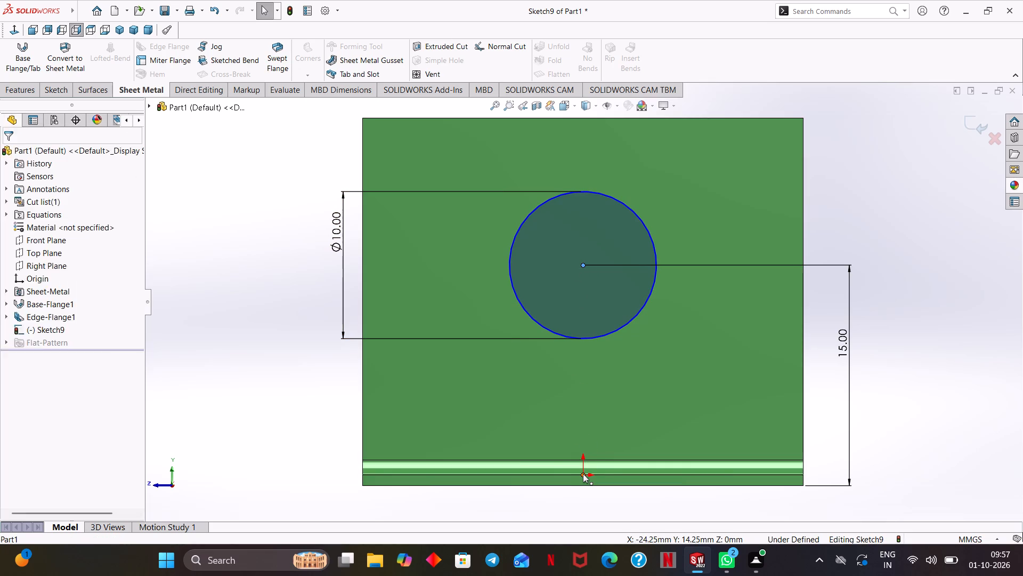
{"action": "left_click", "coordinate": [11, 358]}
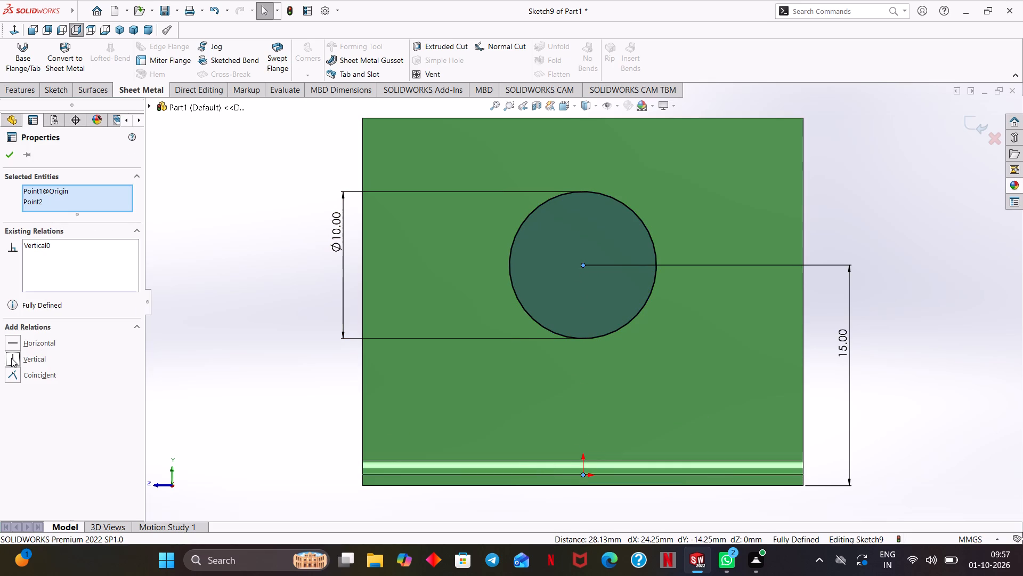
{"action": "left_click", "coordinate": [11, 158]}
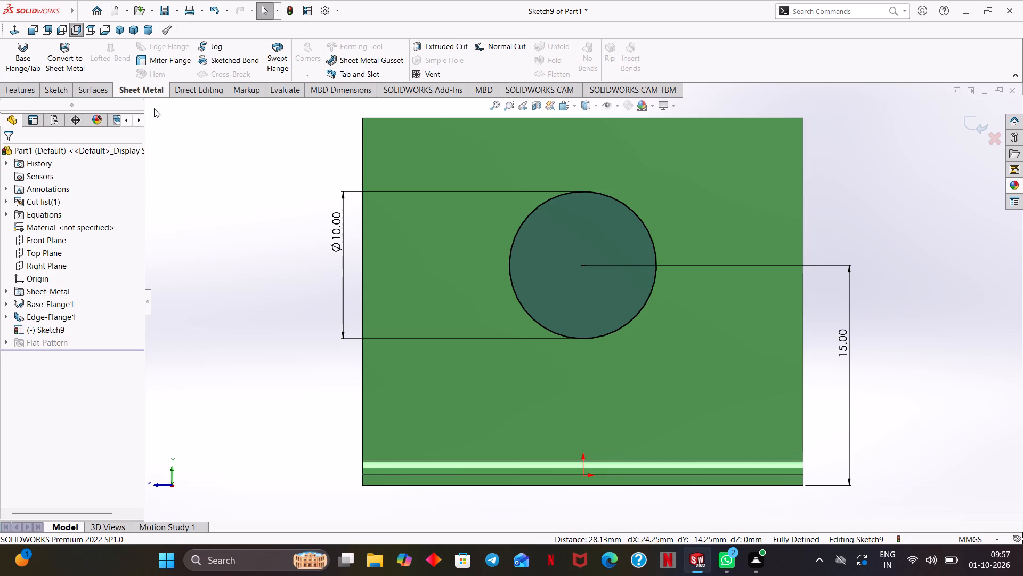
Cut the circle through the upright flange with an Extruded Cut linked to the sheet thickness.
{"action": "left_click", "coordinate": [145, 90]}
{"action": "left_click", "coordinate": [416, 52]}
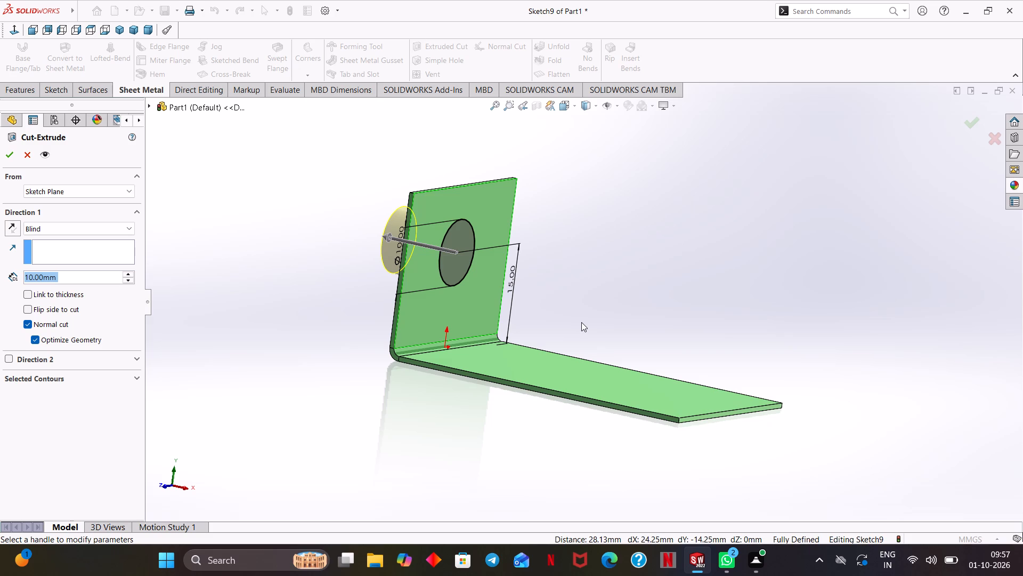
{"action": "left_click", "coordinate": [40, 295]}
{"action": "left_click", "coordinate": [4, 154]}
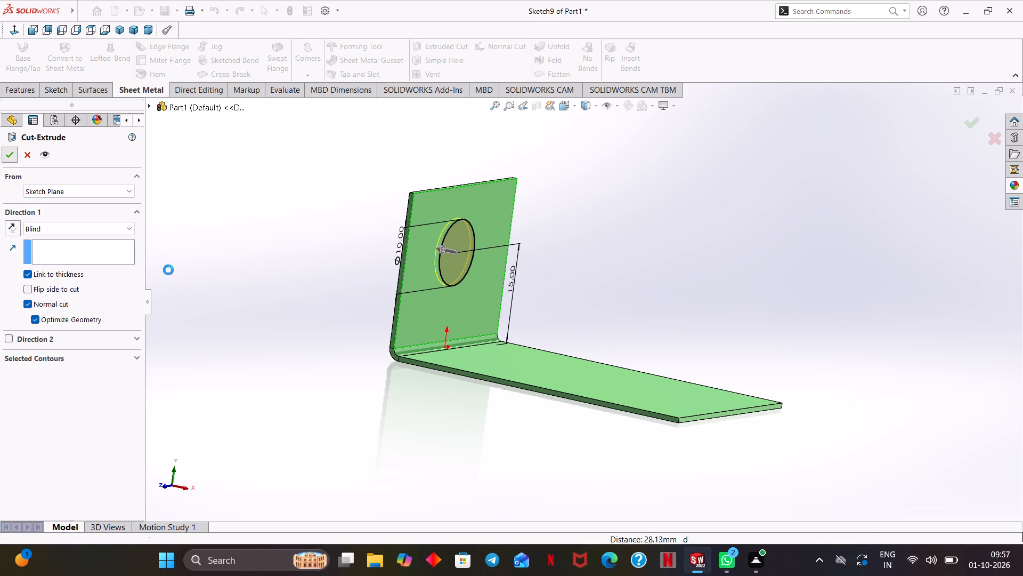
{"action": "left_click", "coordinate": [322, 289]}
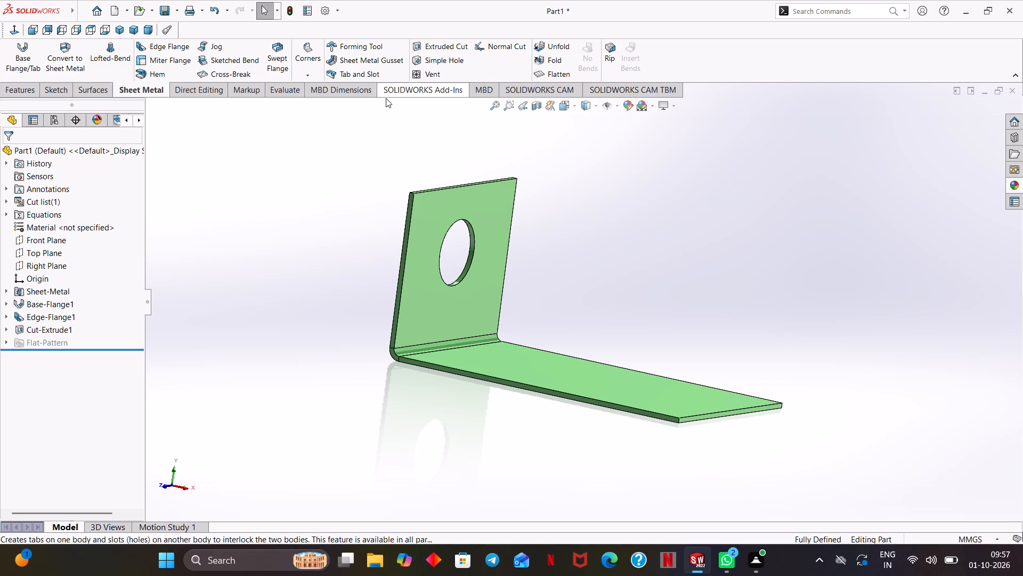
Chamfer the base flange's two free corners by 5 mm with Break Corner, selecting its top face.
{"action": "left_click", "coordinate": [310, 78]}
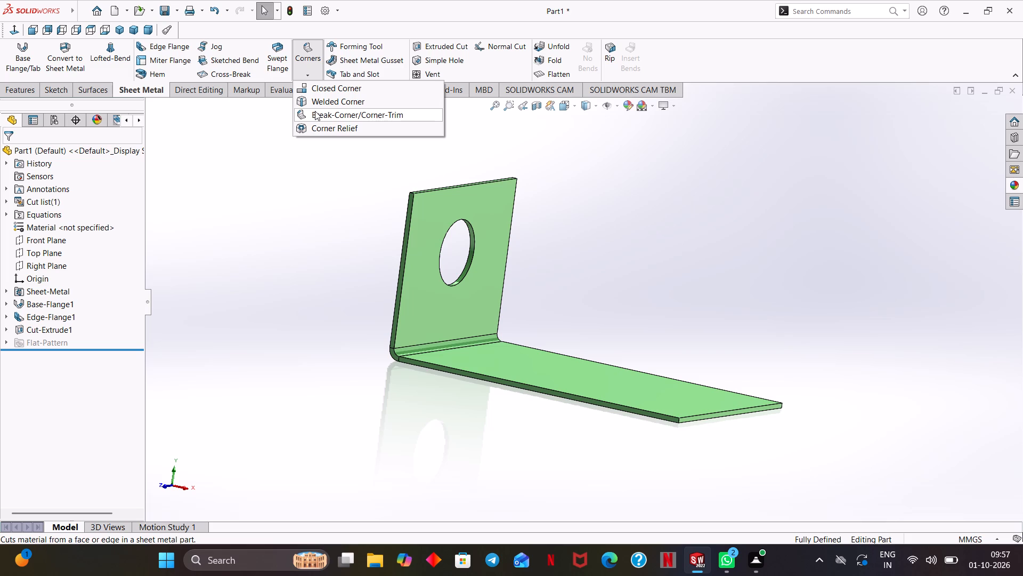
{"action": "left_click", "coordinate": [315, 111]}
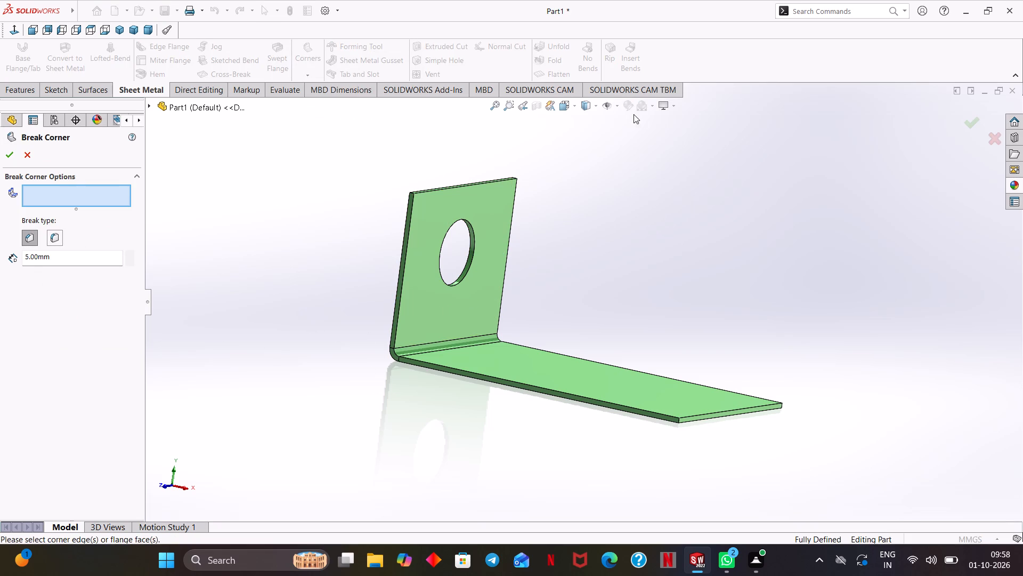
{"action": "left_click", "coordinate": [649, 108]}
{"action": "middle_click_drag", "start_coordinate": [609, 370], "coordinate": [607, 374]}
{"action": "middle_click_drag", "start_coordinate": [607, 374], "coordinate": [590, 409]}
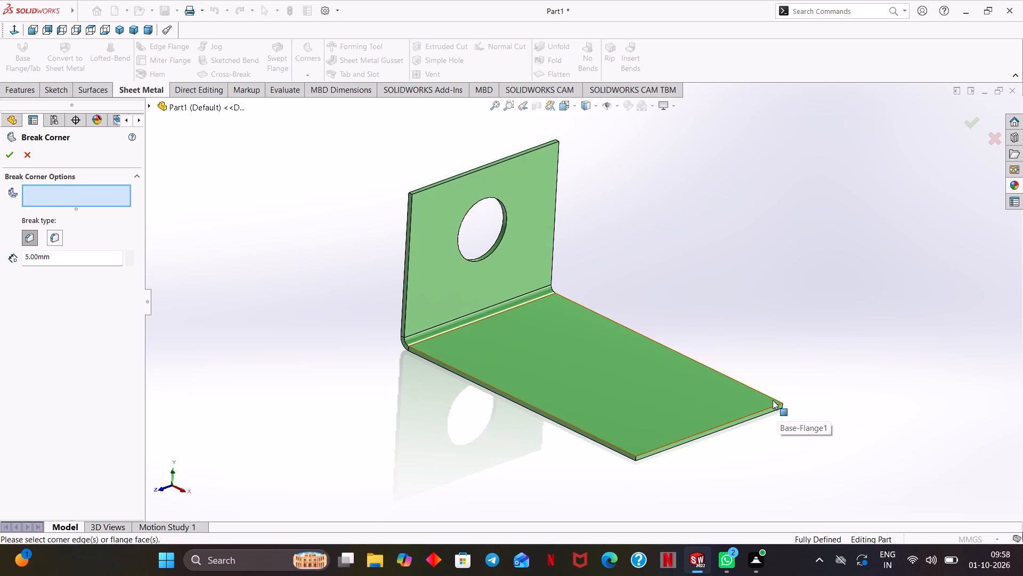
{"action": "left_click", "coordinate": [773, 400]}
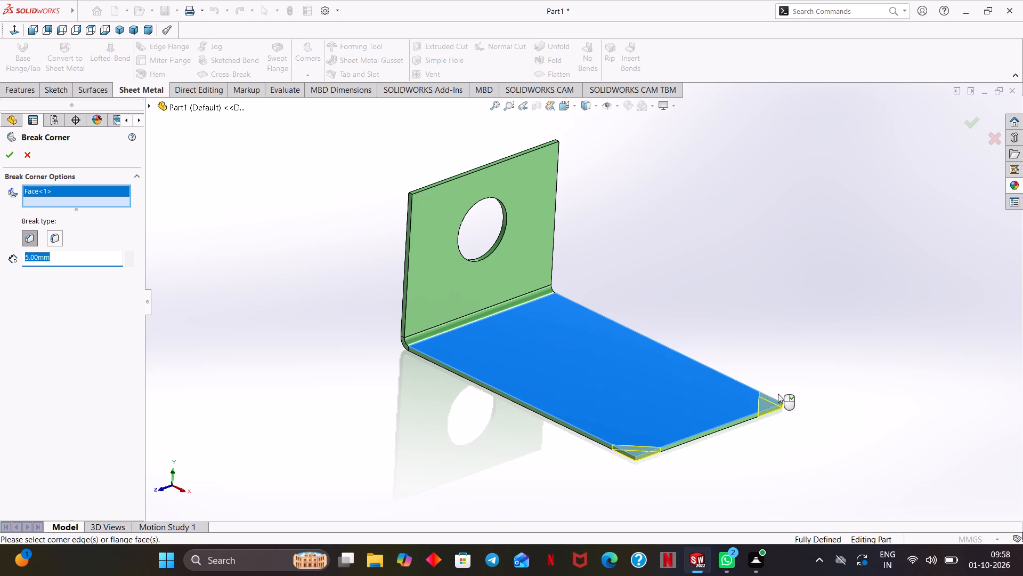
{"action": "left_click", "coordinate": [4, 151]}
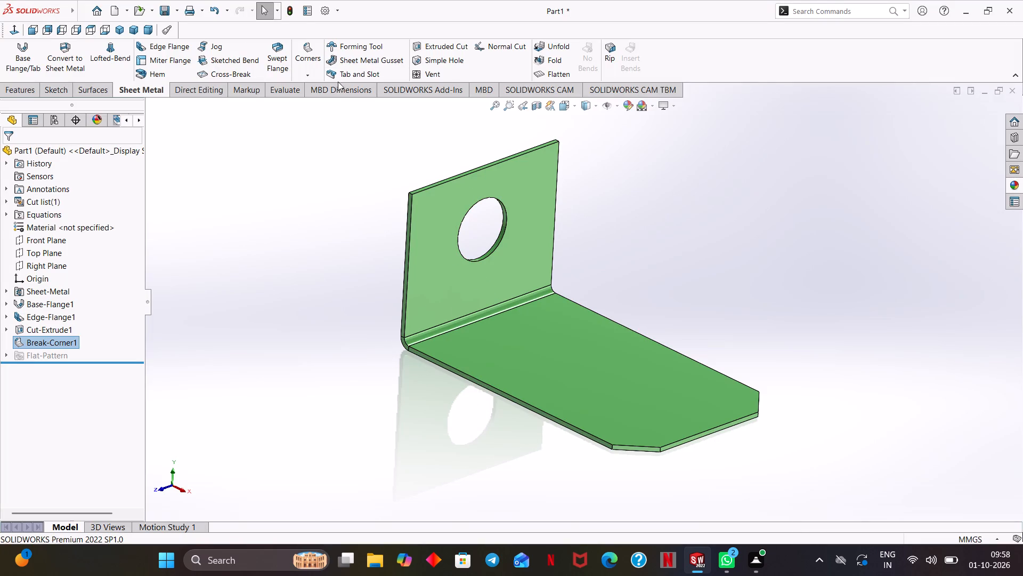
Round the upright flange's two top corners with a fillet-type Break Corner of 10 mm radius.
{"action": "left_click", "coordinate": [299, 78]}
{"action": "left_click", "coordinate": [308, 112]}
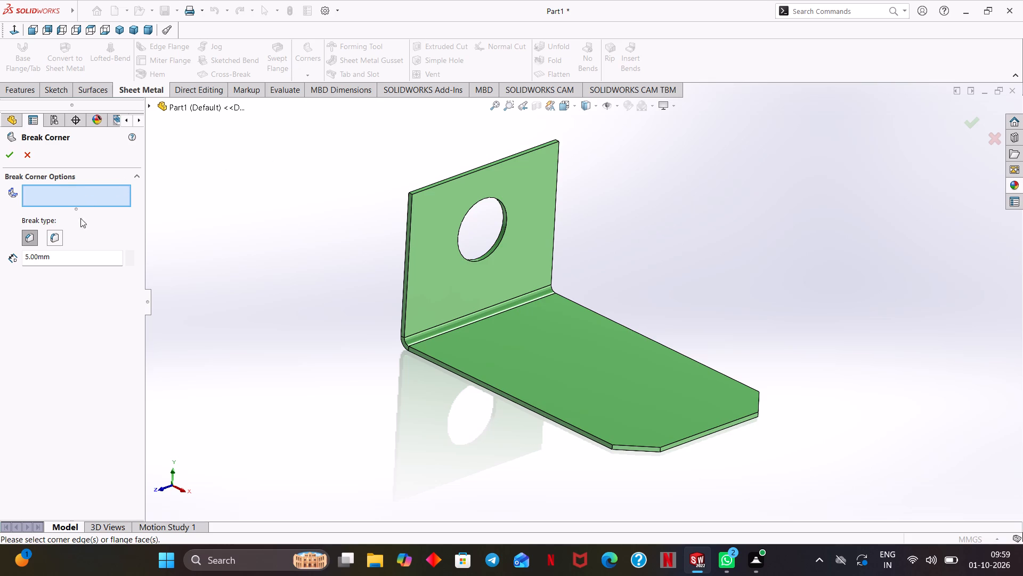
{"action": "left_click", "coordinate": [60, 237]}
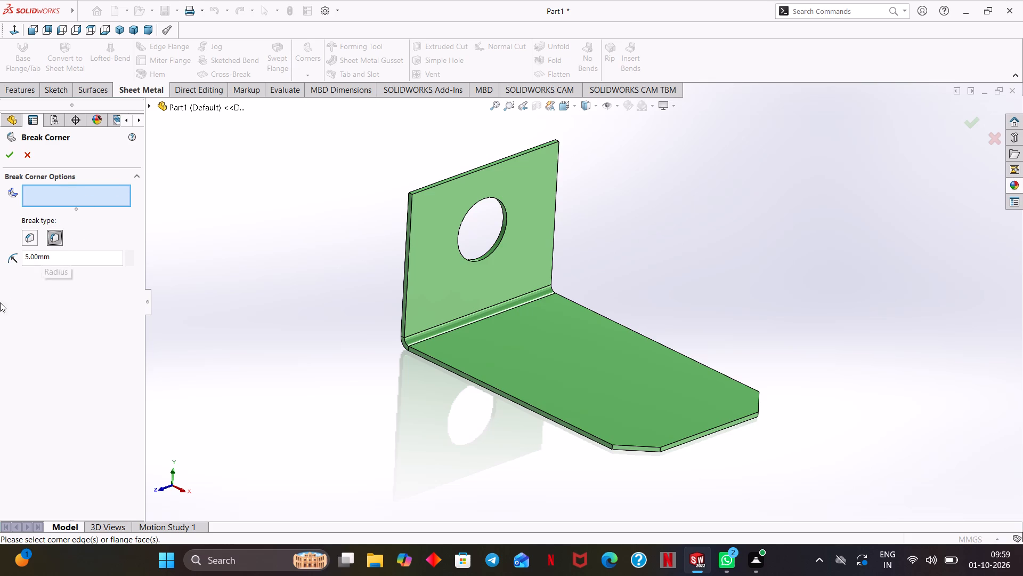
{"action": "double_click", "coordinate": [56, 258]}
{"action": "type", "text": "10"}
{"action": "key", "text": "Return"}
{"action": "middle_click_drag", "start_coordinate": [328, 279], "coordinate": [313, 279]}
{"action": "left_click", "coordinate": [440, 222]}
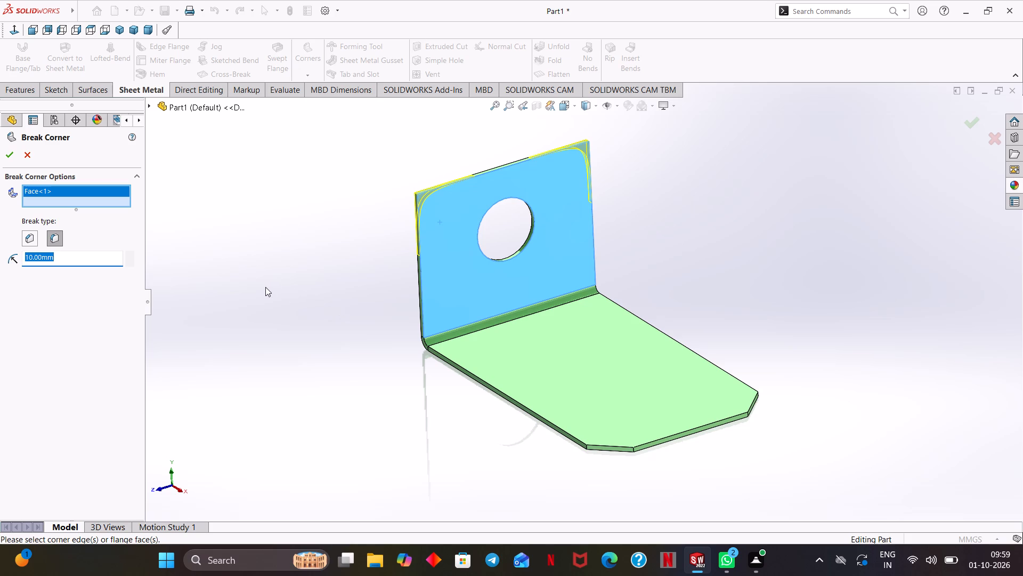
{"action": "left_click", "coordinate": [5, 158]}
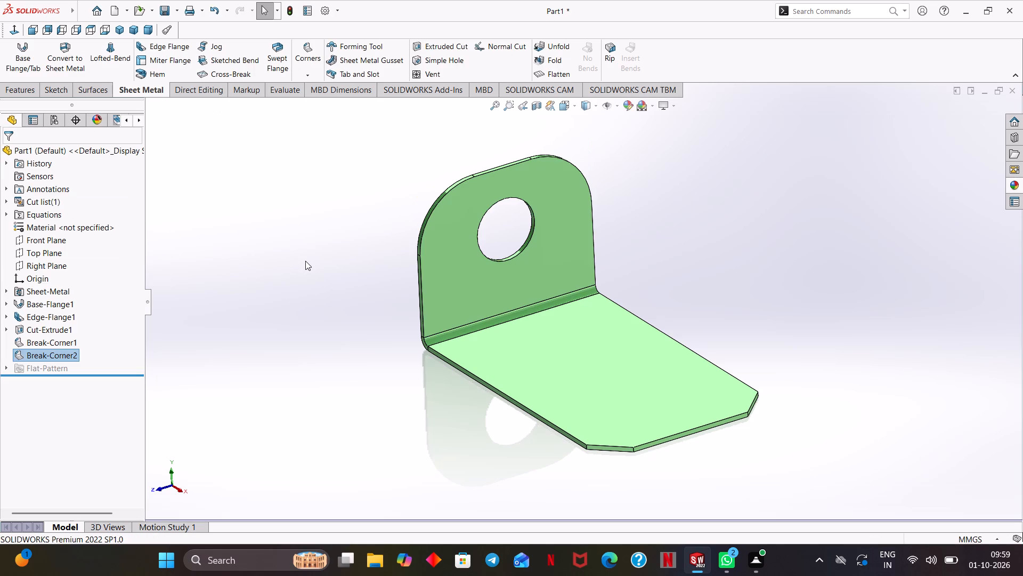
Apply a plain white background scene to the model view.
{"action": "middle_click_drag", "start_coordinate": [319, 272], "coordinate": [337, 288]}
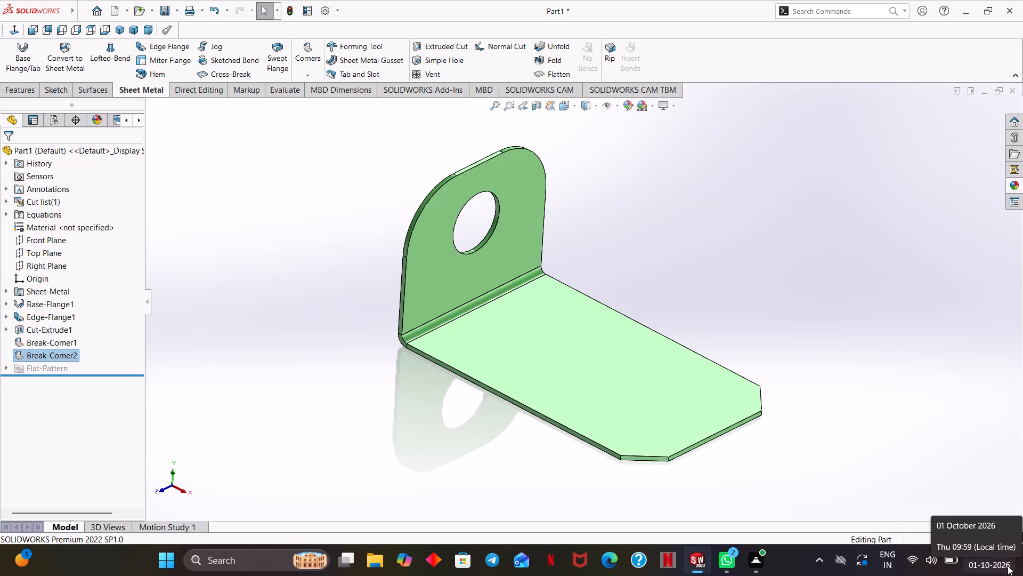
{"action": "middle_click_drag", "start_coordinate": [641, 290], "coordinate": [622, 254]}
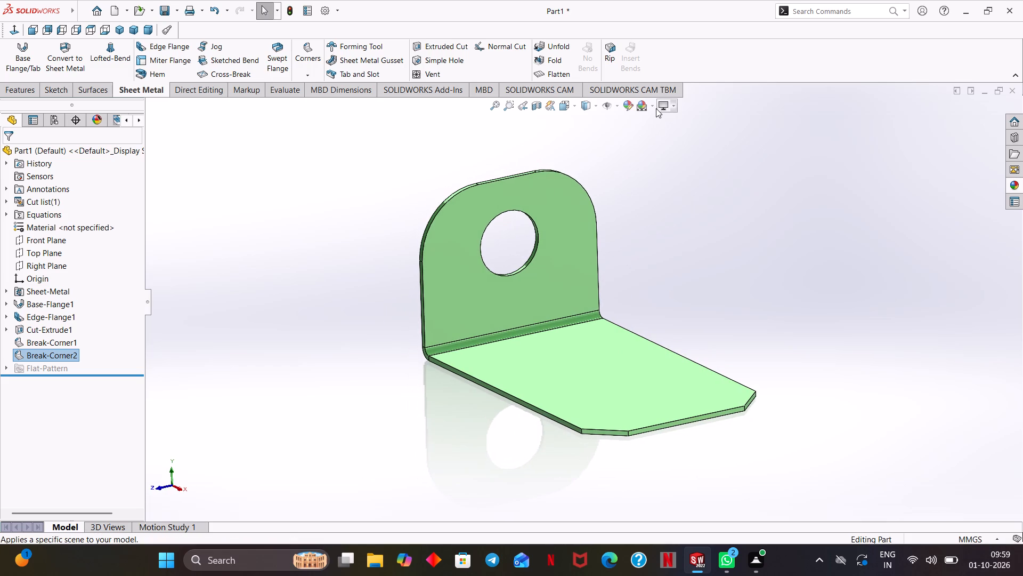
{"action": "left_click", "coordinate": [654, 108]}
{"action": "left_click", "coordinate": [671, 131]}
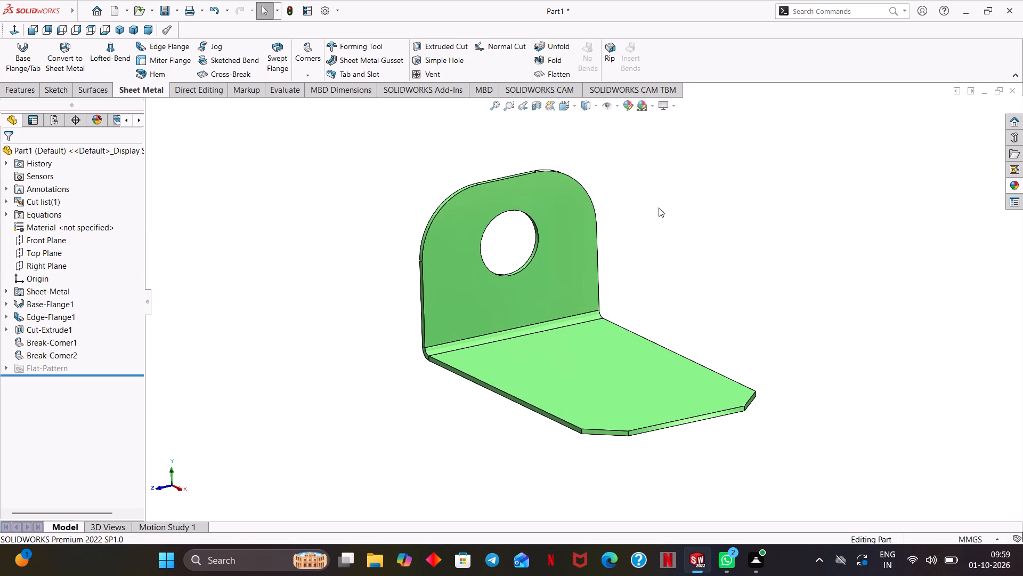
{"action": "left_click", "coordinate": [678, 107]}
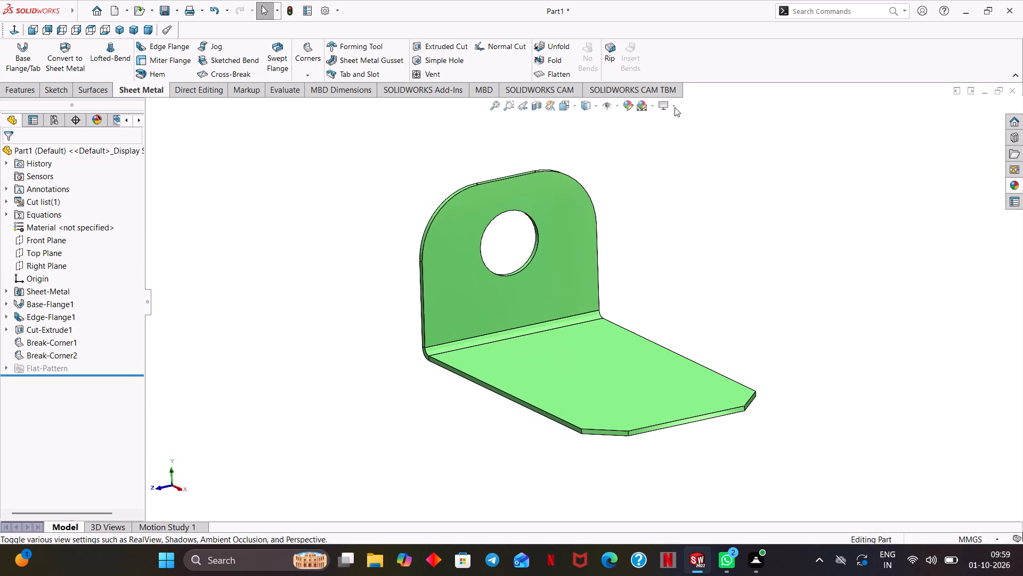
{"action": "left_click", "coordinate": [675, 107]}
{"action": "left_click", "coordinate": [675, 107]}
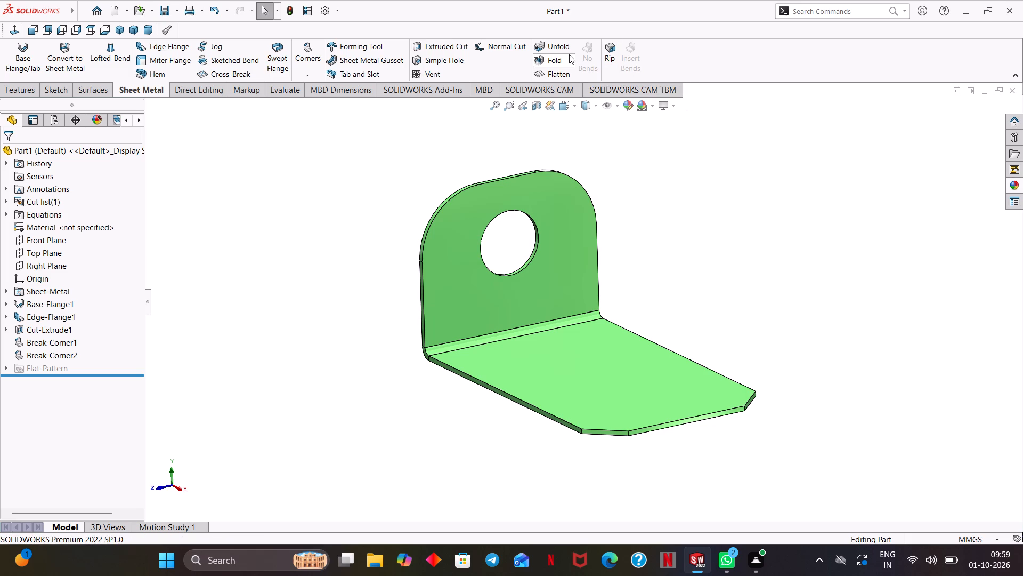
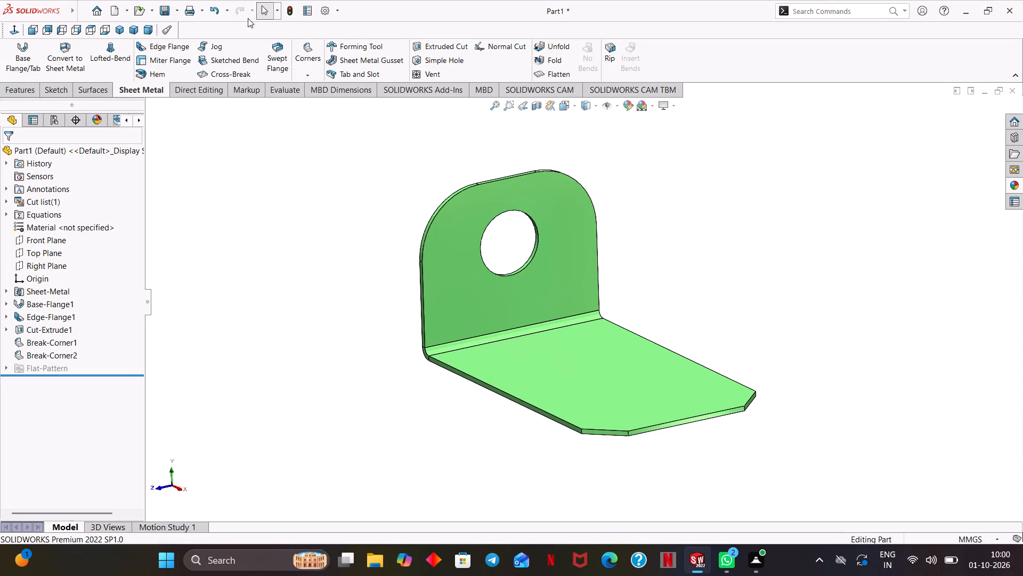
Start a Sheet Metal Gusset between the base flange's top face and the upright flange's inner face, offset 8 mm from the edge's end point.
{"action": "scroll", "coordinate": [374, 264], "scroll_direction": "down", "scroll_amount": 1}
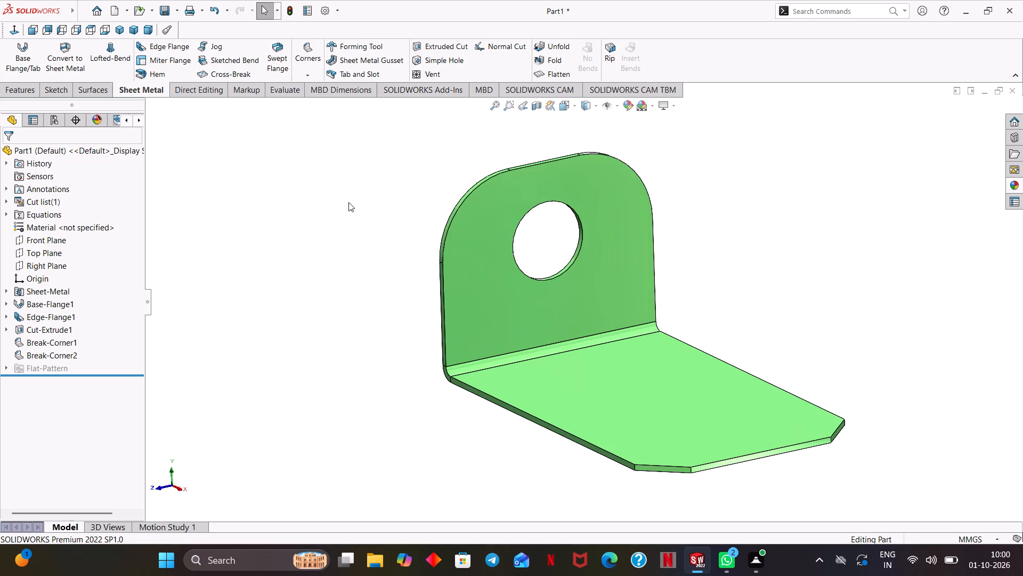
{"action": "middle_click_drag", "start_coordinate": [331, 249], "coordinate": [338, 250]}
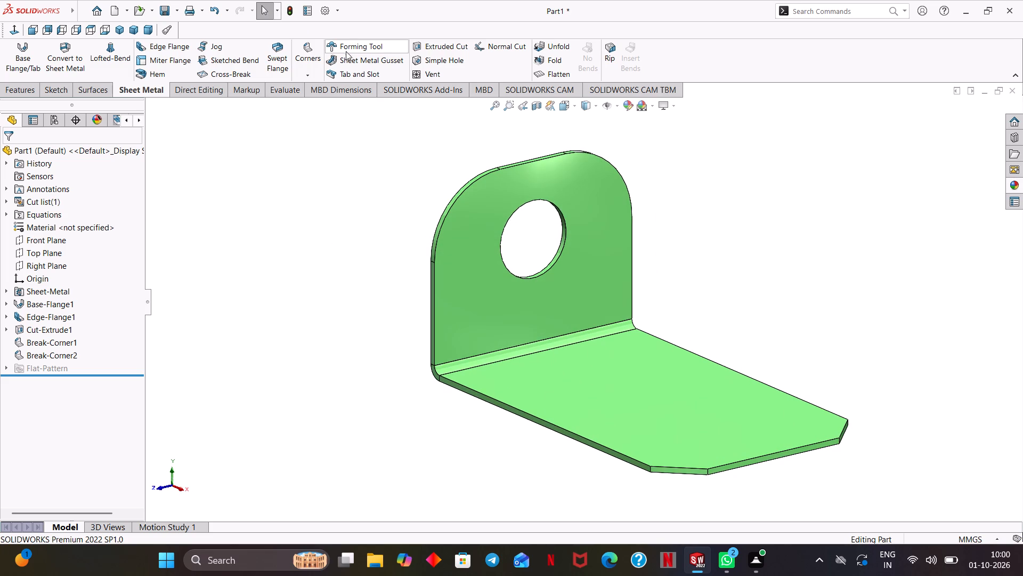
{"action": "left_click", "coordinate": [351, 55]}
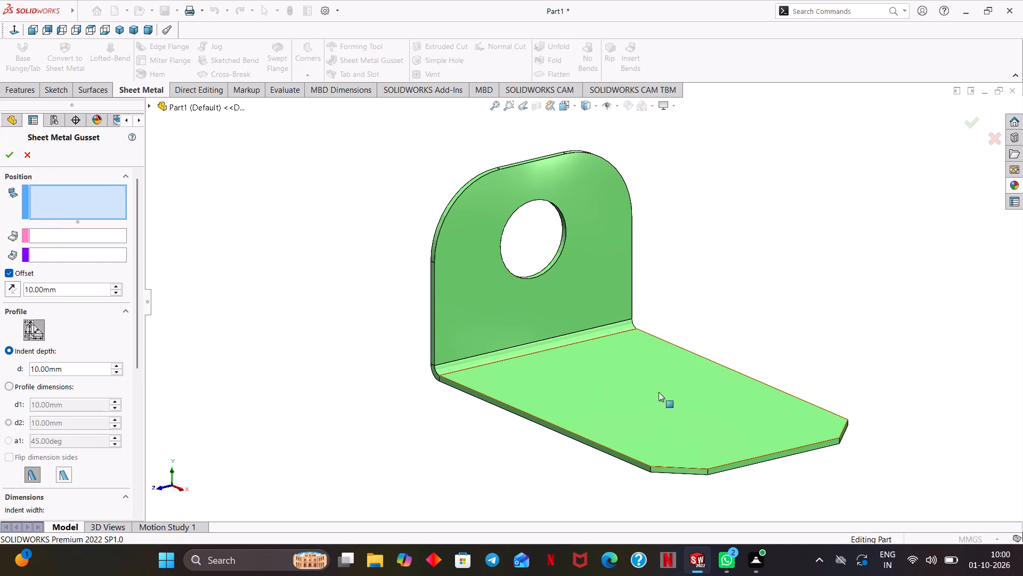
{"action": "left_click", "coordinate": [615, 399]}
{"action": "left_click", "coordinate": [493, 305]}
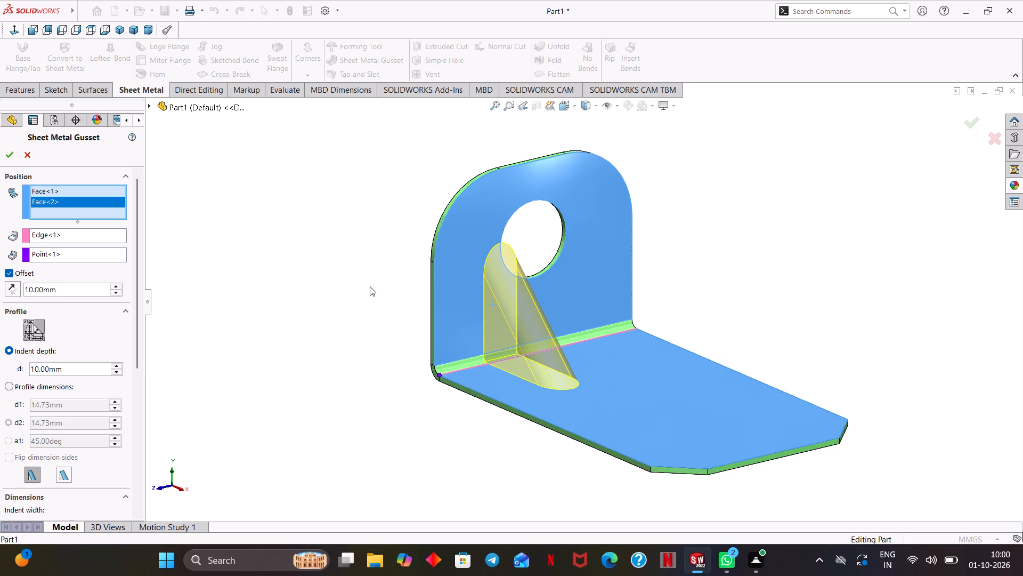
{"action": "scroll", "coordinate": [505, 353], "scroll_direction": "down", "scroll_amount": 1}
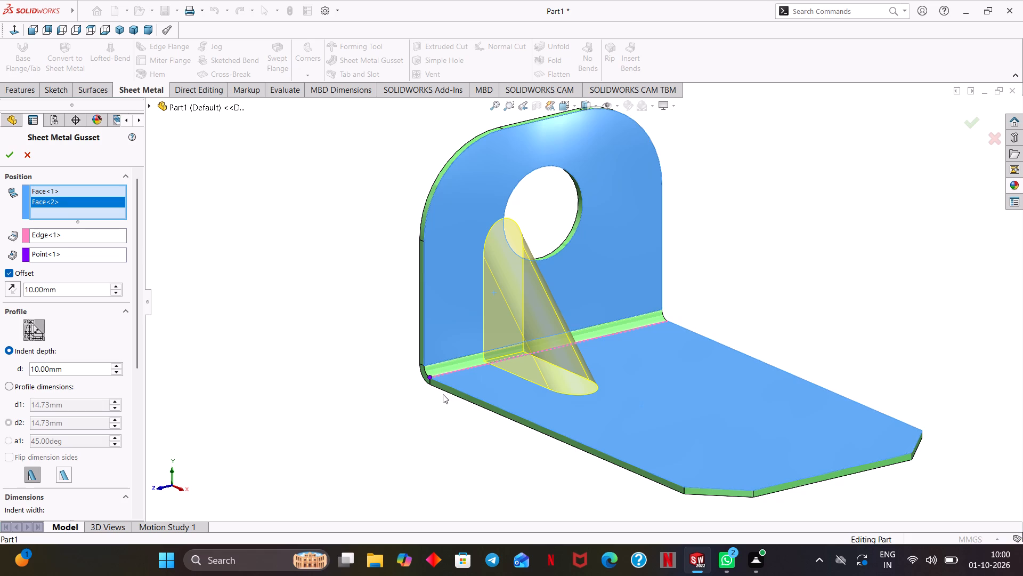
{"action": "double_click", "coordinate": [63, 290]}
{"action": "key", "text": "8"}
{"action": "key", "text": "Return"}
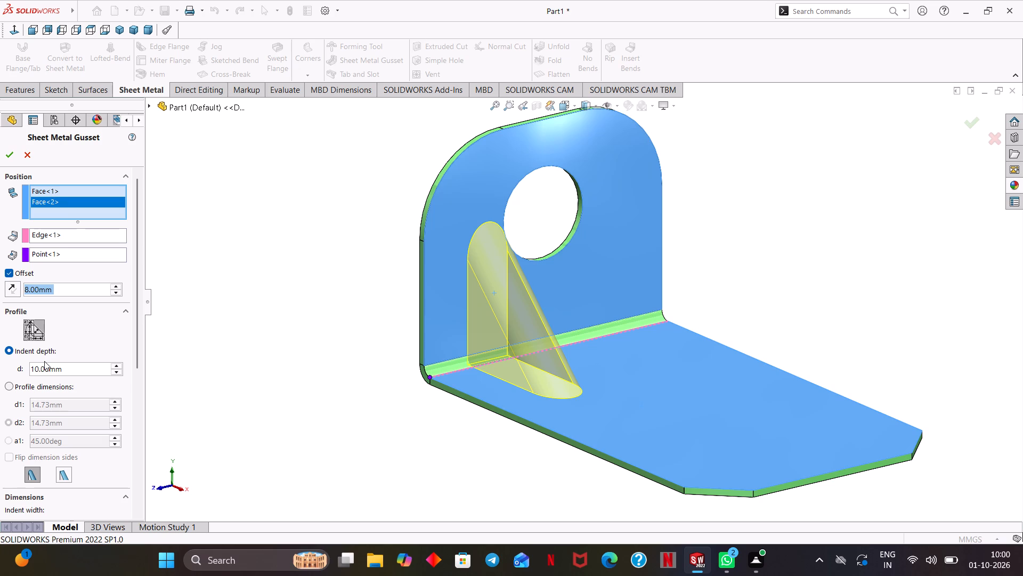
Define the gusset profile by indent depth and set it to 3.5 mm.
{"action": "left_click", "coordinate": [12, 386]}
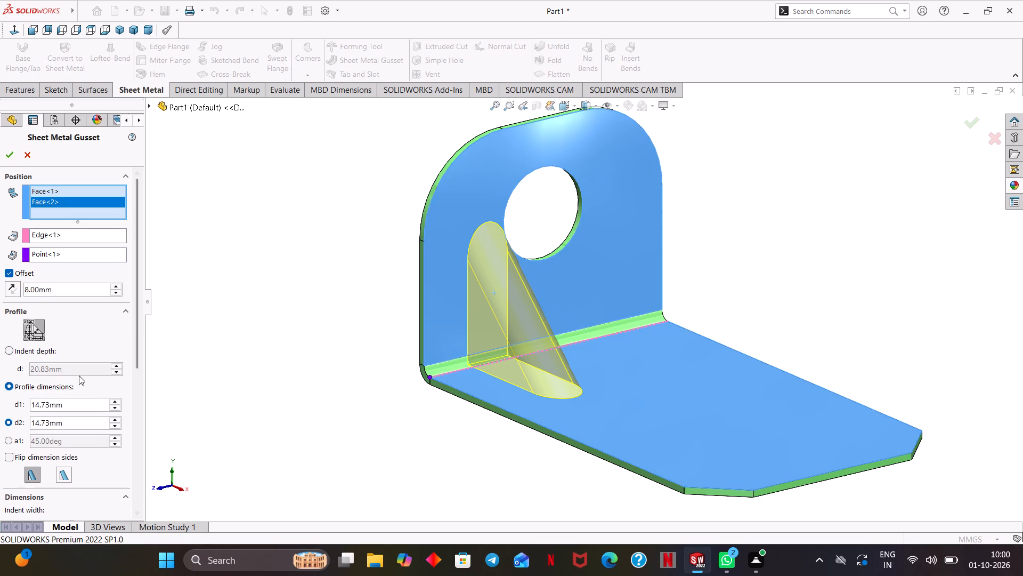
{"action": "left_click", "coordinate": [9, 349]}
{"action": "double_click", "coordinate": [59, 368]}
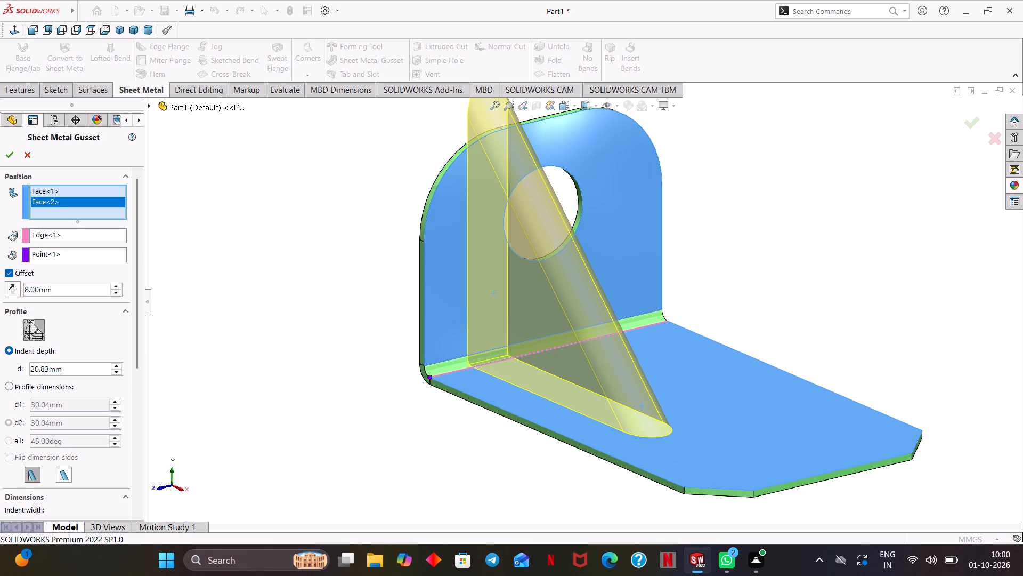
{"action": "type", "text": "3.5"}
{"action": "key", "text": "Return"}
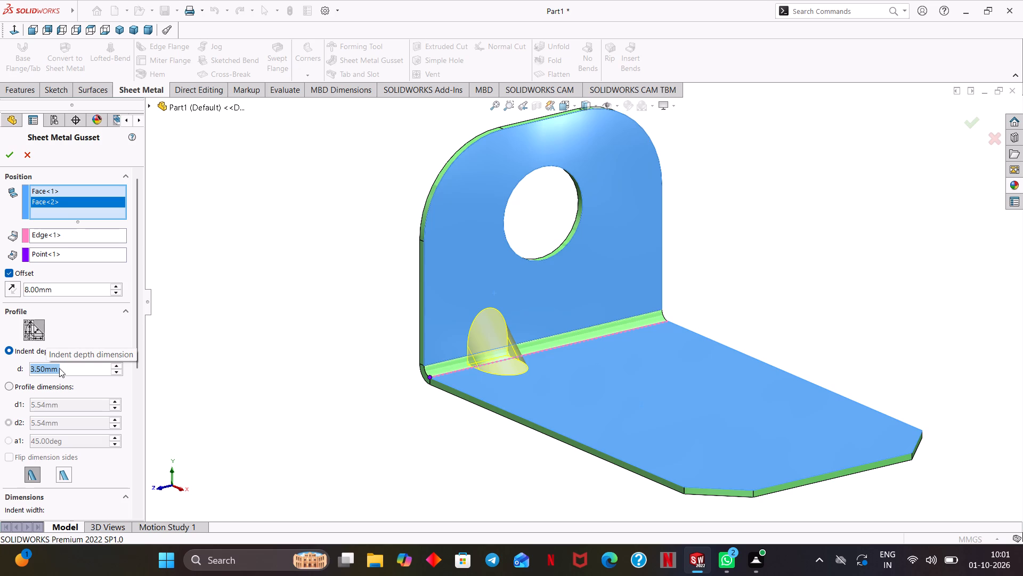
Set the gusset's indent width to 3 mm.
{"action": "left_click_drag", "start_coordinate": [138, 378], "coordinate": [134, 383]}
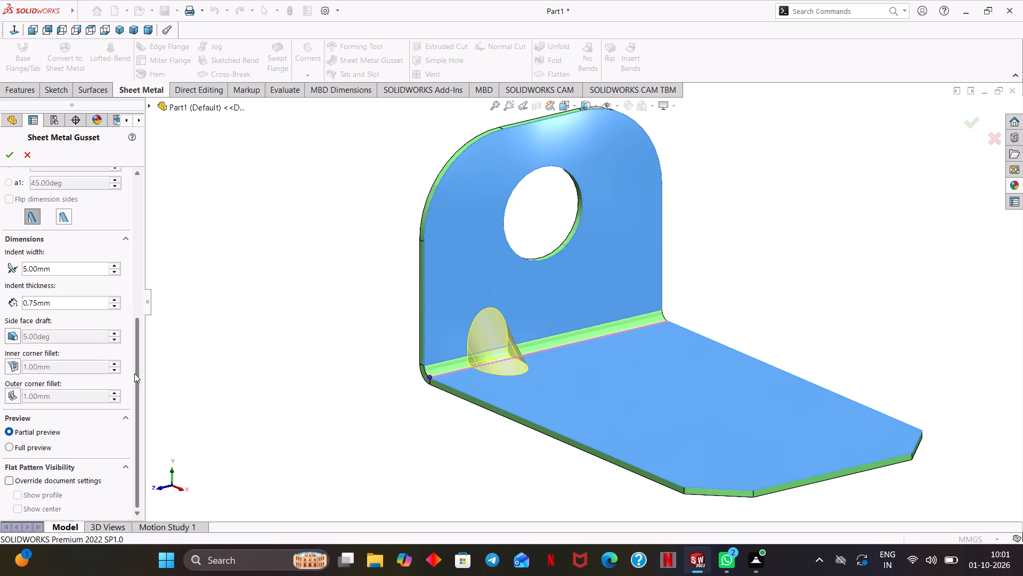
{"action": "left_click_drag", "start_coordinate": [139, 354], "coordinate": [139, 294]}
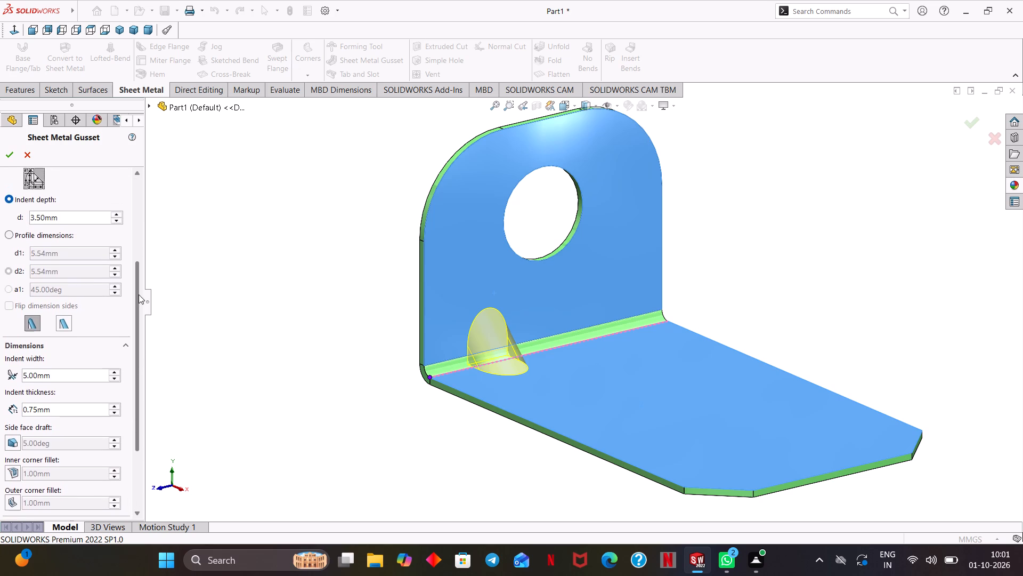
{"action": "left_click_drag", "start_coordinate": [139, 294], "coordinate": [150, 309]}
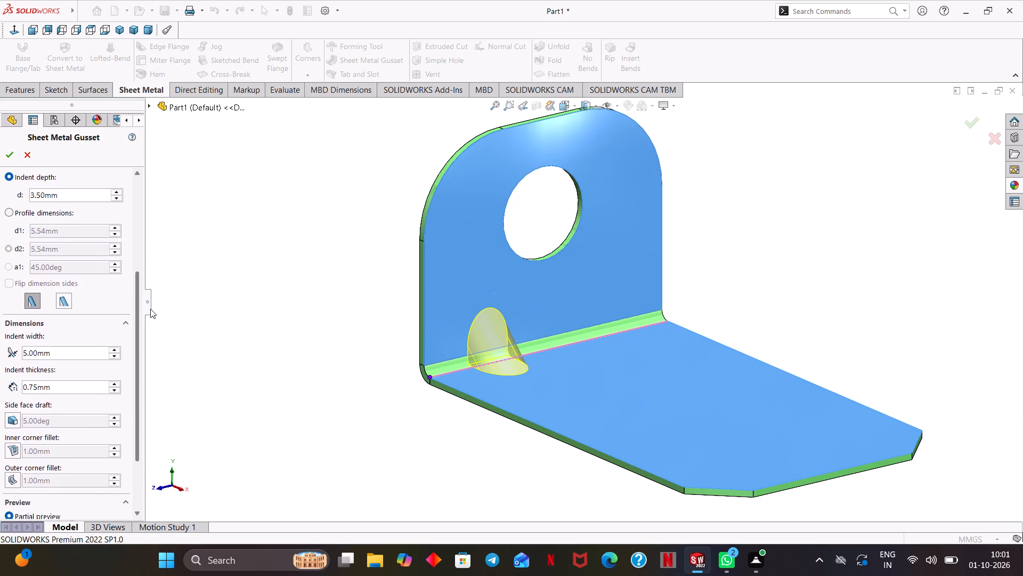
{"action": "left_click_drag", "start_coordinate": [150, 309], "coordinate": [151, 318]}
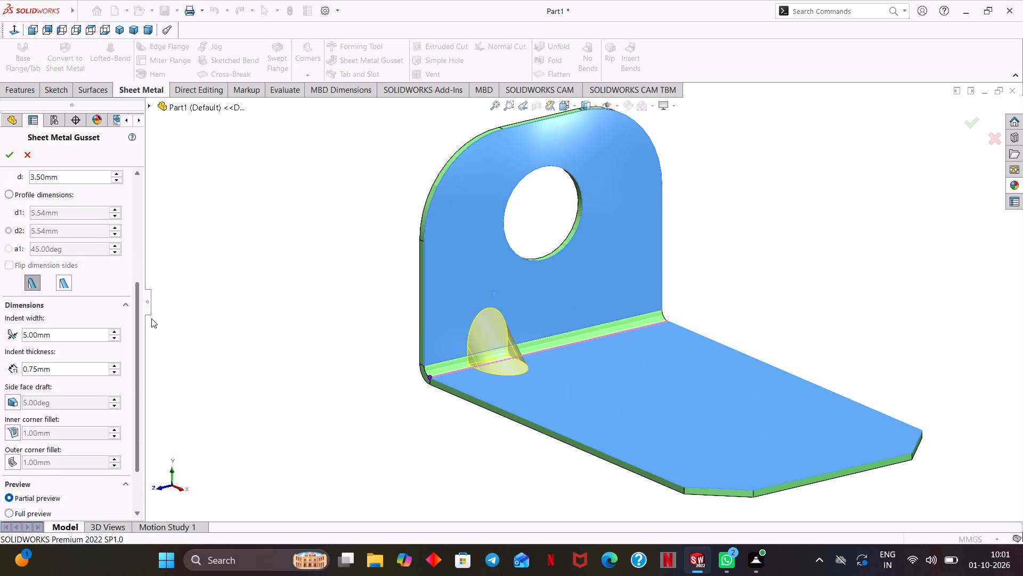
{"action": "left_click_drag", "start_coordinate": [151, 318], "coordinate": [153, 319]}
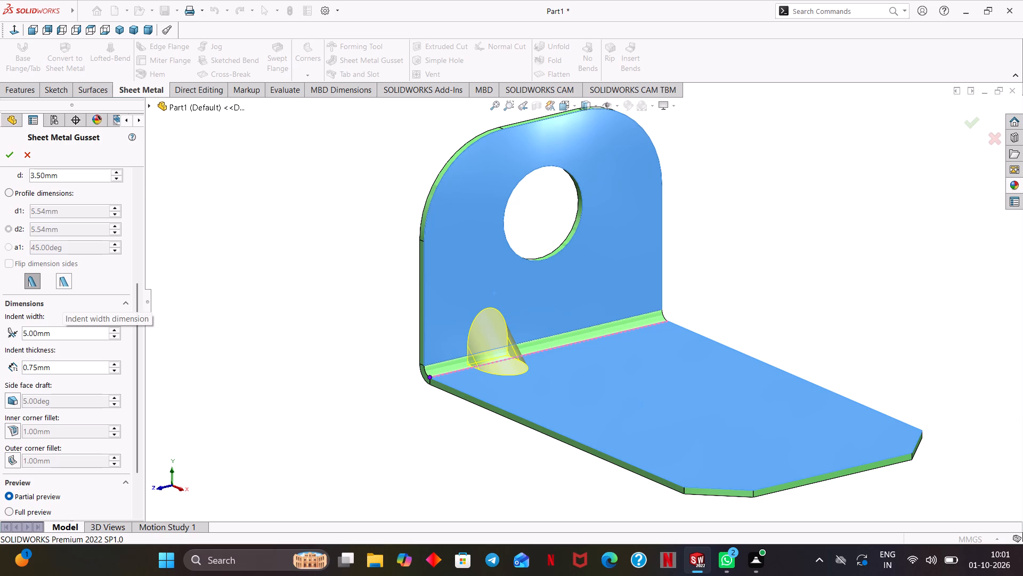
{"action": "left_click_drag", "start_coordinate": [56, 327], "coordinate": [33, 329]}
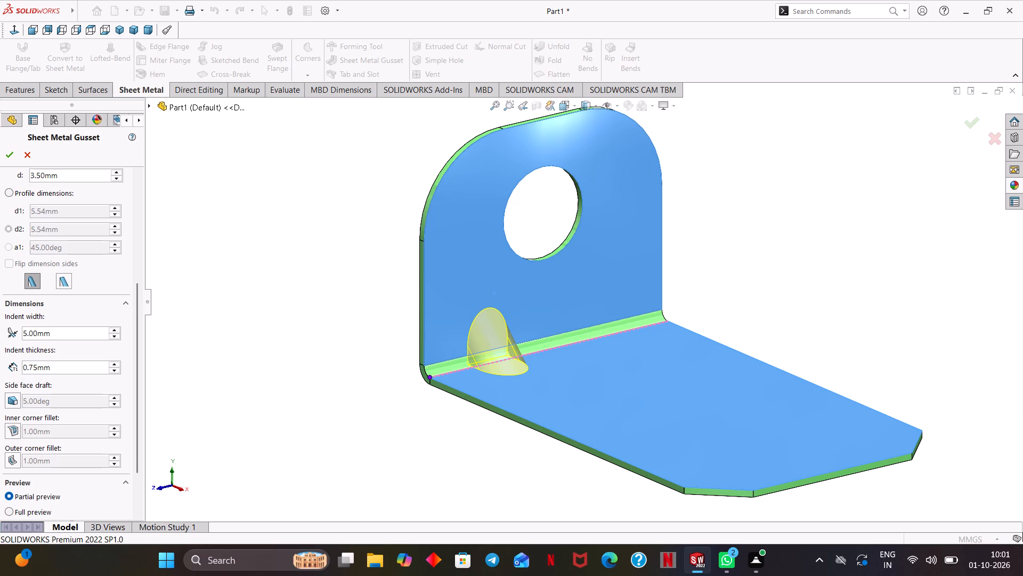
{"action": "left_click_drag", "start_coordinate": [33, 329], "coordinate": [21, 332]}
{"action": "left_click_drag", "start_coordinate": [59, 333], "coordinate": [13, 334]}
{"action": "key", "text": "3"}
{"action": "key", "text": "Return"}
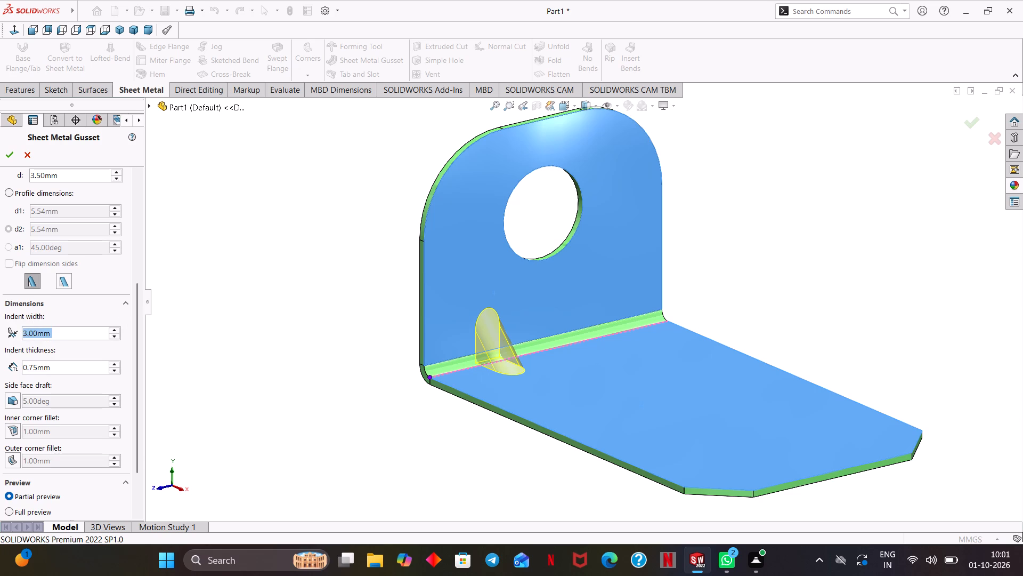
Enable the gusset's inner and outer corner fillets and set both to 0.5 mm.
{"action": "left_click", "coordinate": [53, 366]}
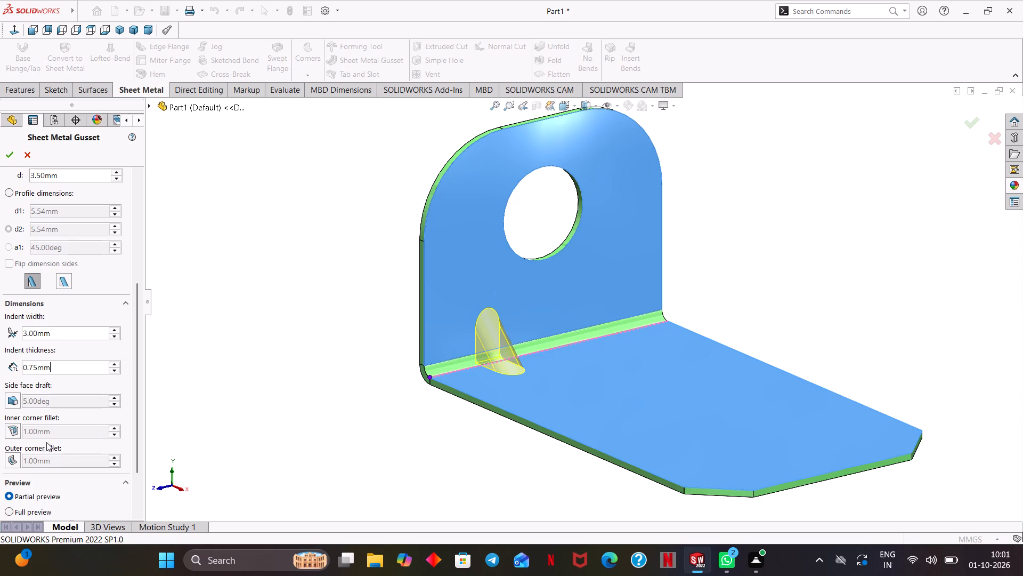
{"action": "left_click", "coordinate": [7, 428]}
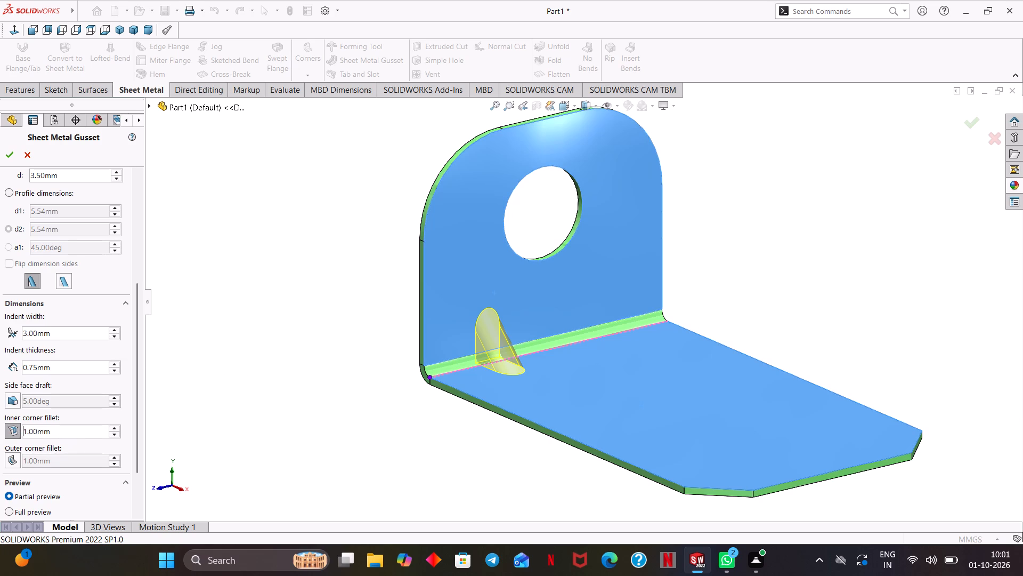
{"action": "double_click", "coordinate": [51, 434]}
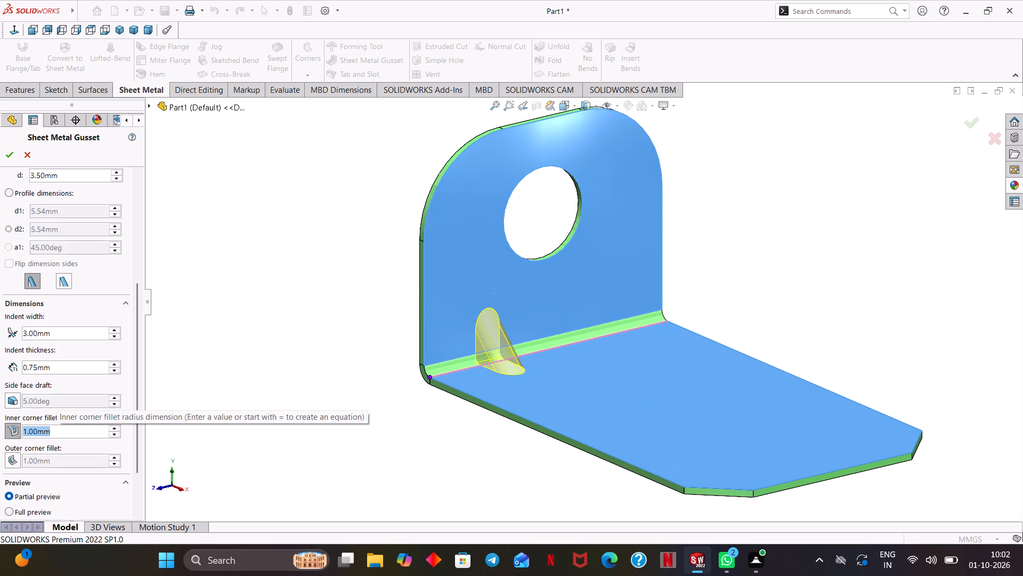
{"action": "type", "text": "0.5"}
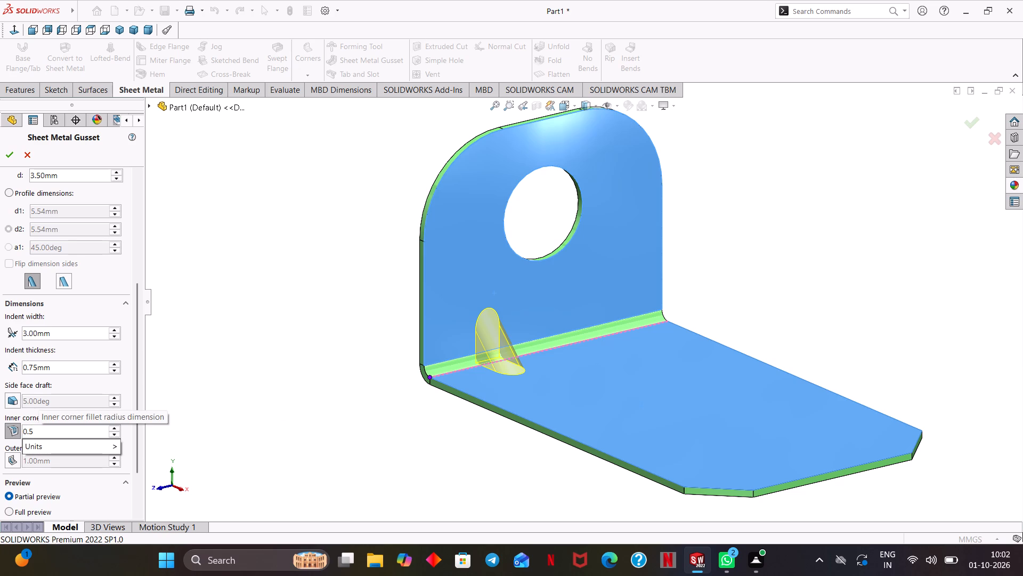
{"action": "key", "text": "Return"}
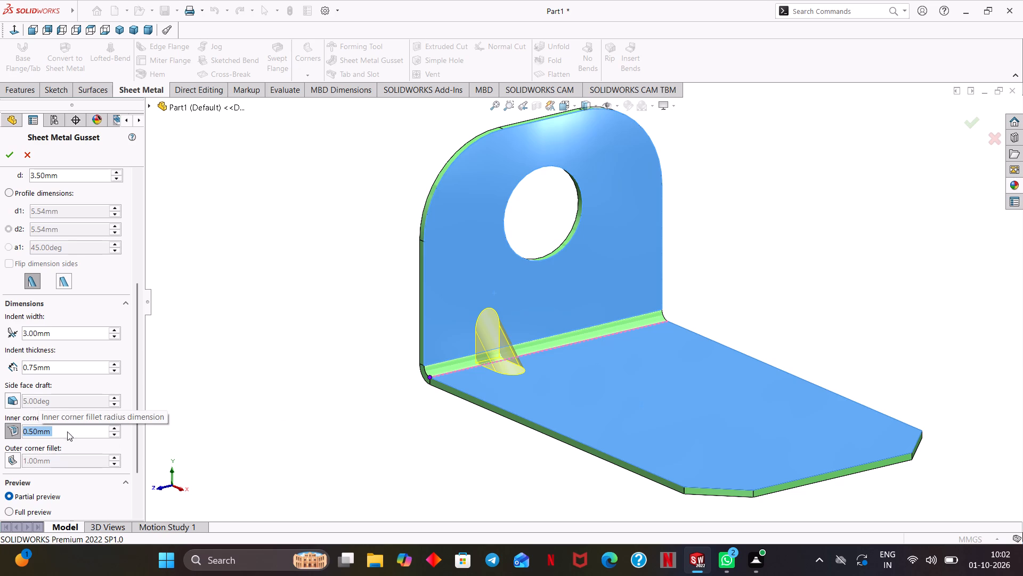
{"action": "left_click", "coordinate": [11, 462]}
{"action": "double_click", "coordinate": [52, 462]}
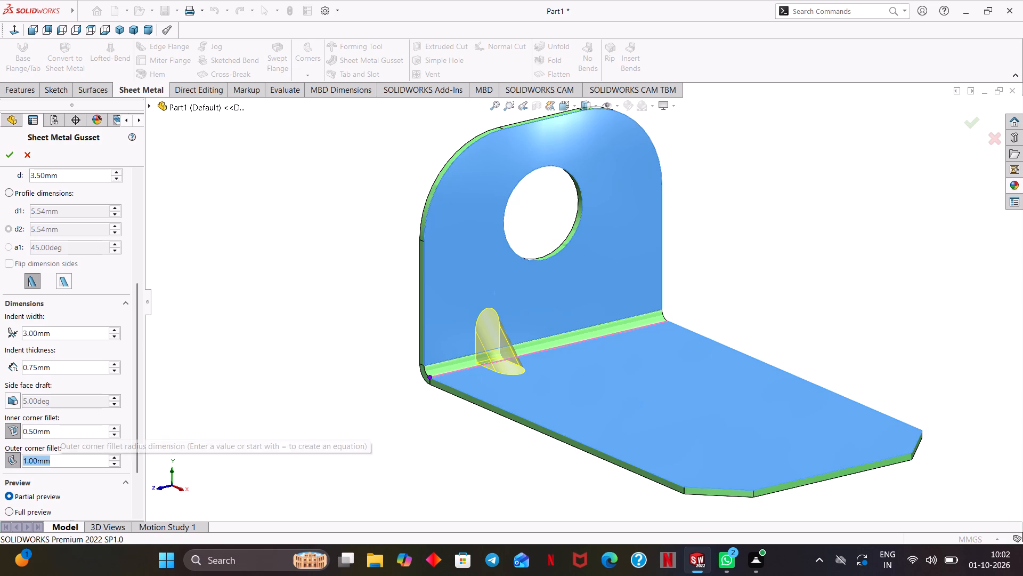
{"action": "type", "text": "0.5"}
{"action": "key", "text": "Return"}
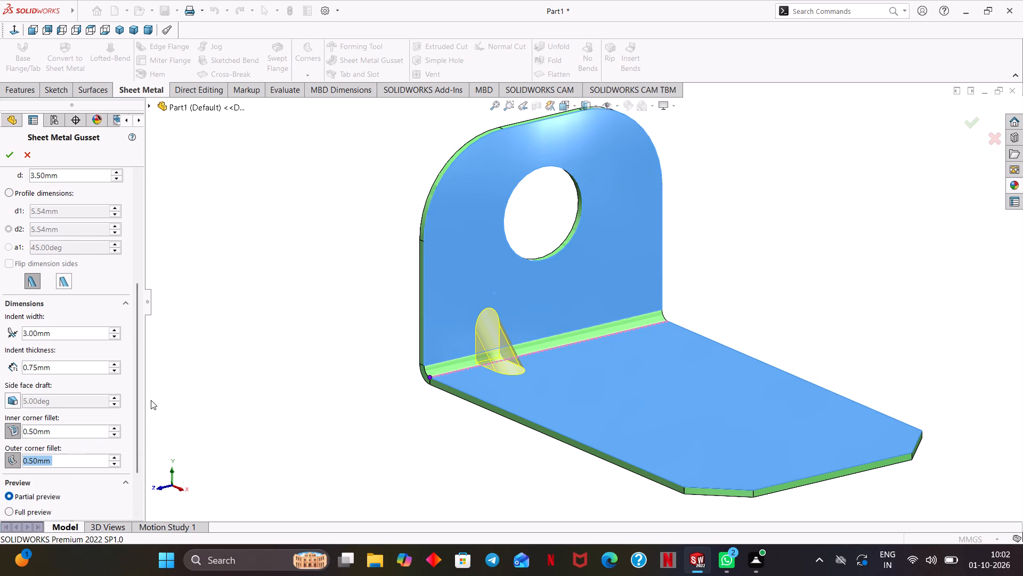
Show the full preview of the gusset and create it.
{"action": "left_click_drag", "start_coordinate": [139, 406], "coordinate": [150, 456]}
{"action": "left_click", "coordinate": [43, 445]}
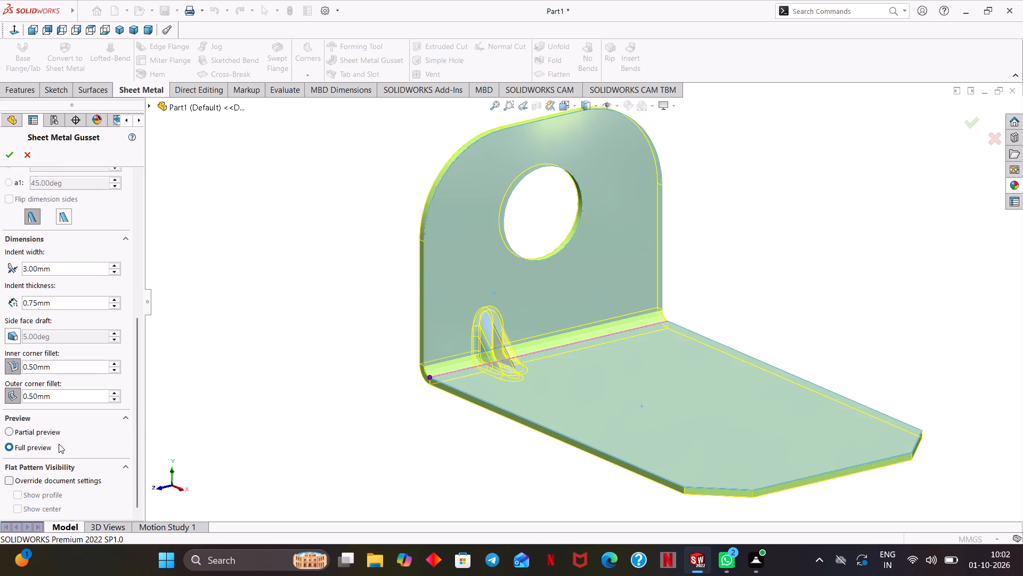
{"action": "left_click_drag", "start_coordinate": [139, 439], "coordinate": [141, 462]}
{"action": "left_click", "coordinate": [7, 151]}
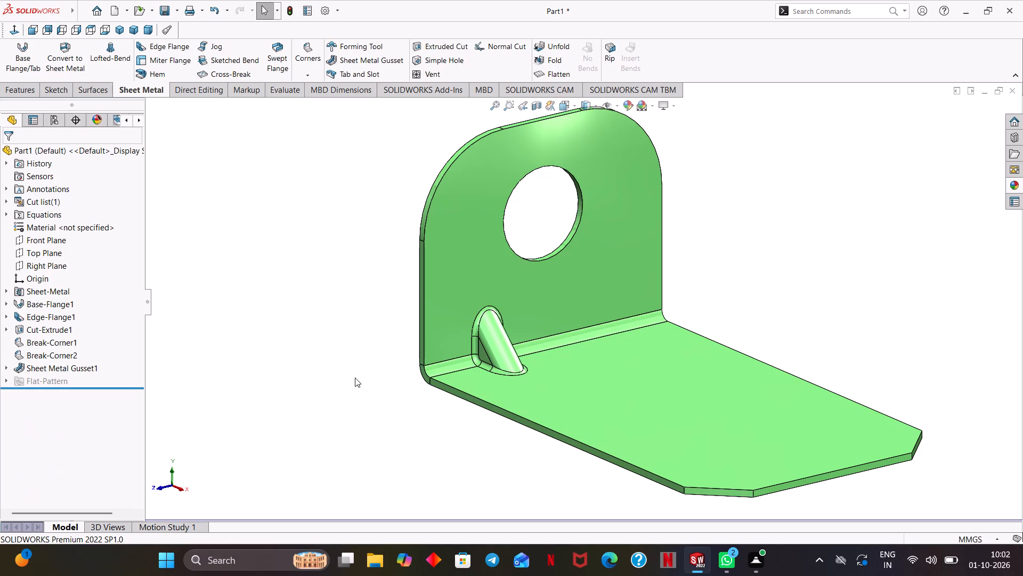
Examine the gusset on the inner side of the bend and its indent on the underside of the part.
{"action": "left_click", "coordinate": [389, 450]}
{"action": "middle_click_drag", "start_coordinate": [389, 450], "coordinate": [514, 404]}
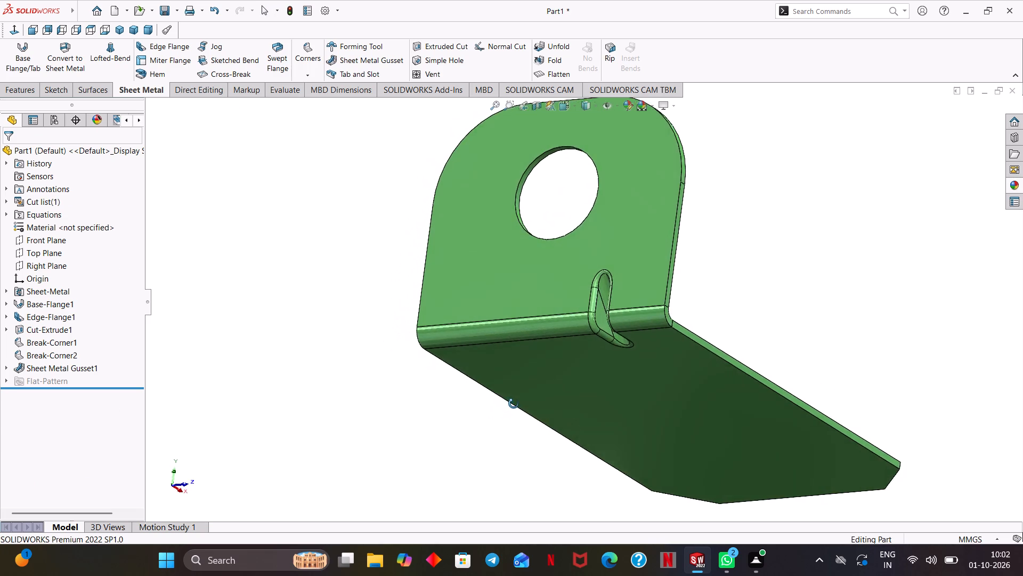
{"action": "middle_click_drag", "start_coordinate": [514, 404], "coordinate": [404, 427]}
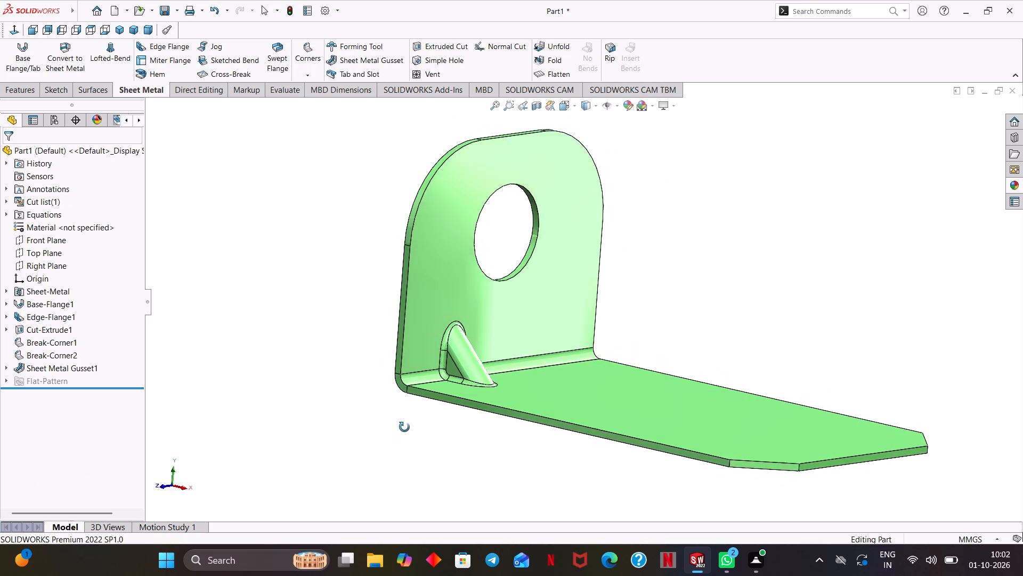
{"action": "middle_click_drag", "start_coordinate": [404, 427], "coordinate": [404, 448]}
{"action": "scroll", "coordinate": [405, 445], "scroll_direction": "up", "scroll_amount": 1}
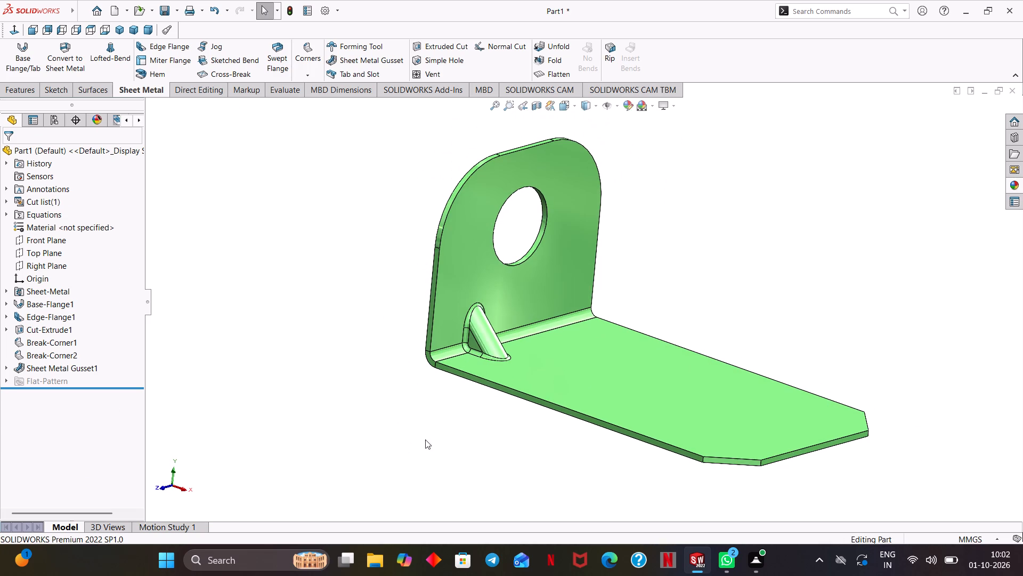
{"action": "middle_click_drag", "start_coordinate": [470, 445], "coordinate": [426, 460], "text": "ctrl"}
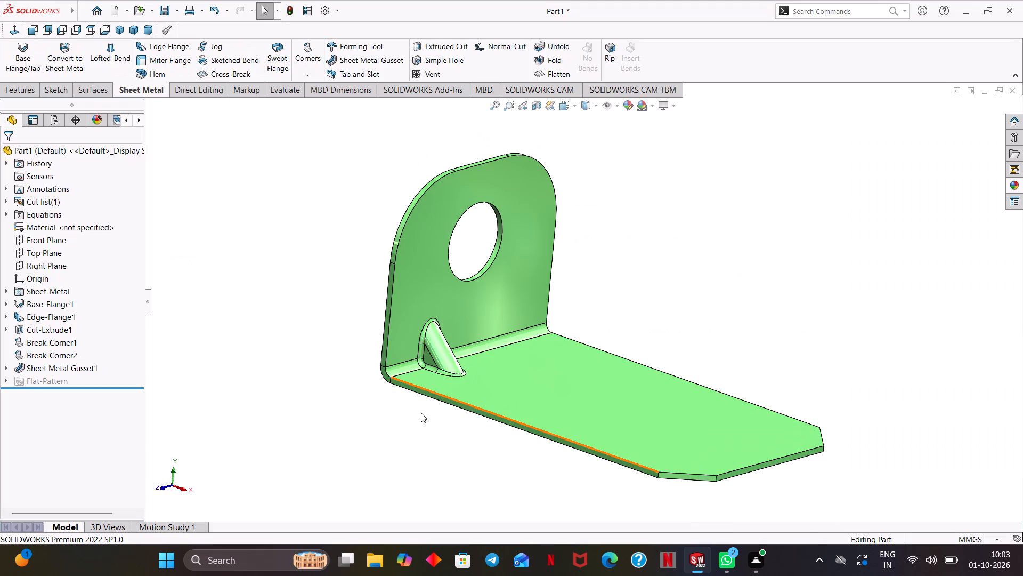
{"action": "middle_click_drag", "start_coordinate": [420, 415], "coordinate": [564, 348]}
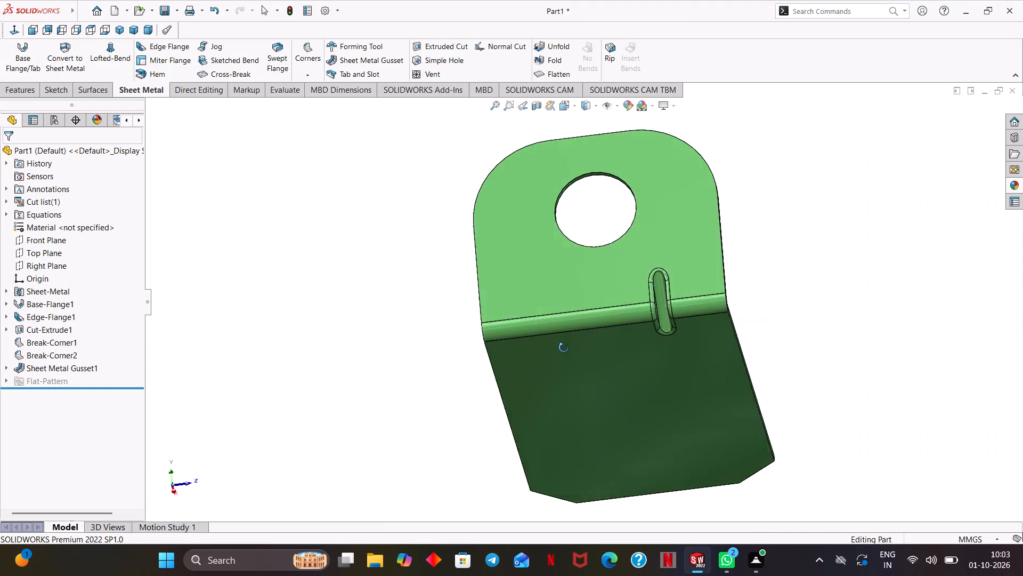
{"action": "middle_click_drag", "start_coordinate": [564, 348], "coordinate": [417, 391]}
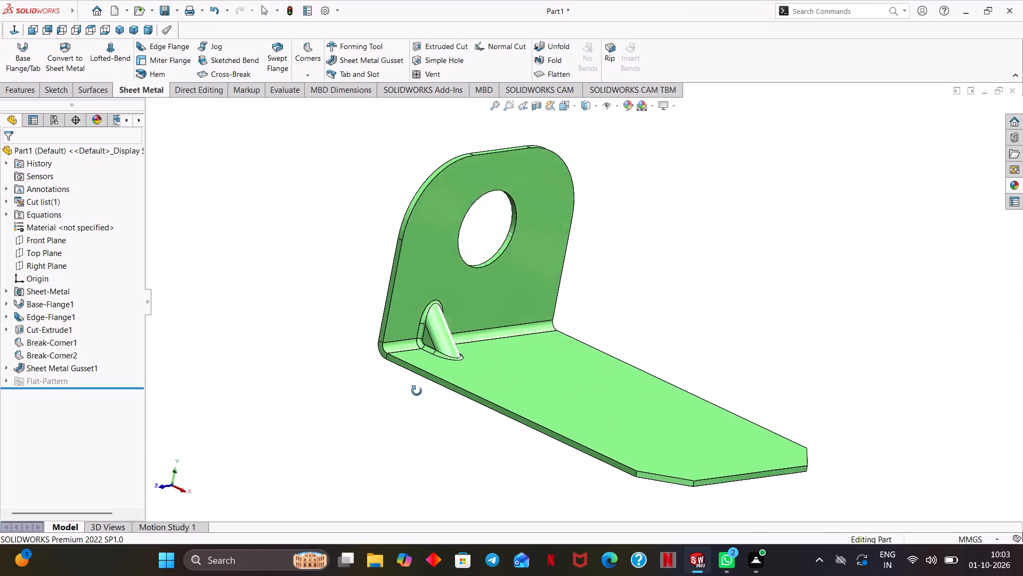
{"action": "middle_click_drag", "start_coordinate": [417, 391], "coordinate": [408, 391]}
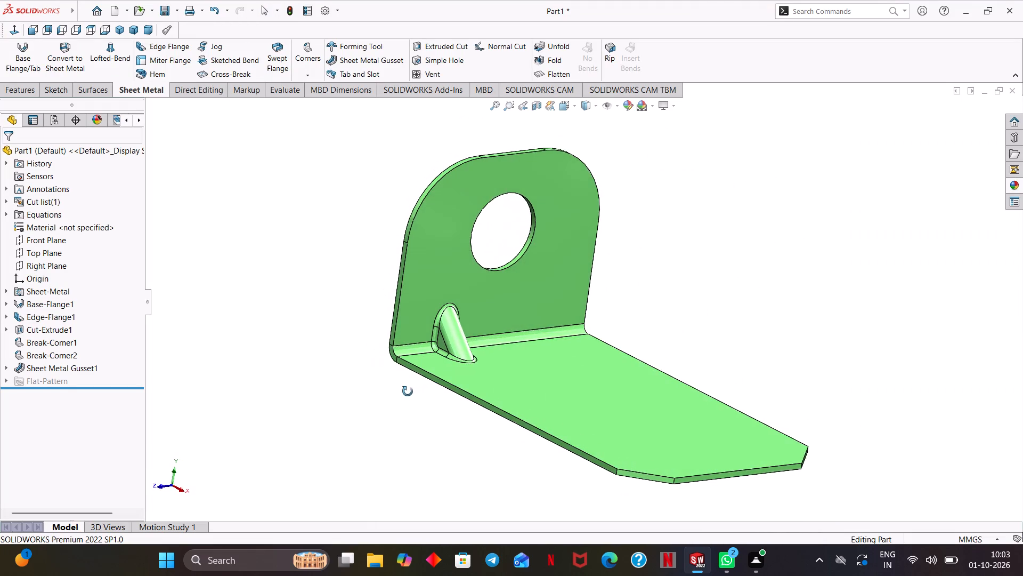
{"action": "middle_click_drag", "start_coordinate": [408, 391], "coordinate": [403, 395]}
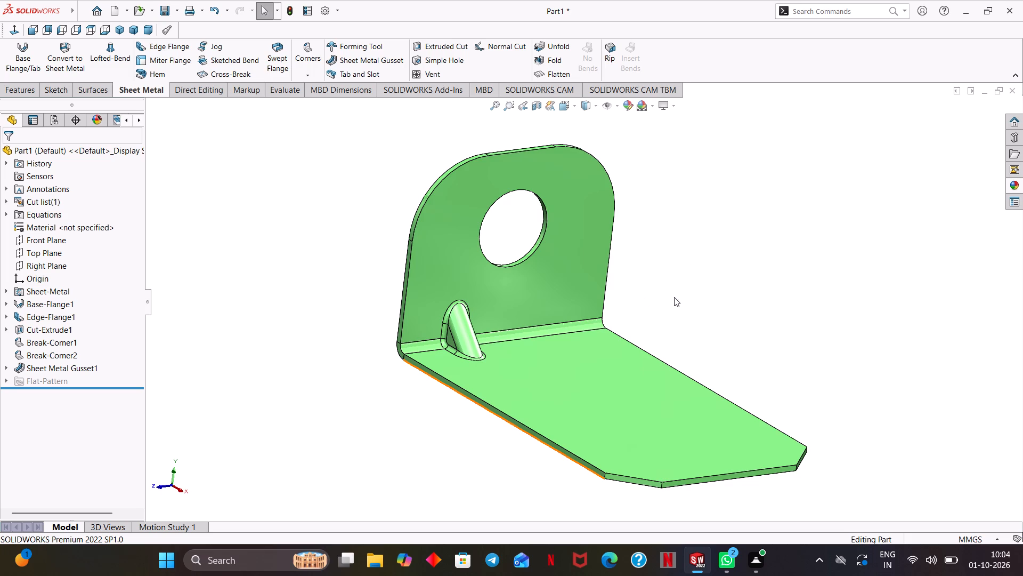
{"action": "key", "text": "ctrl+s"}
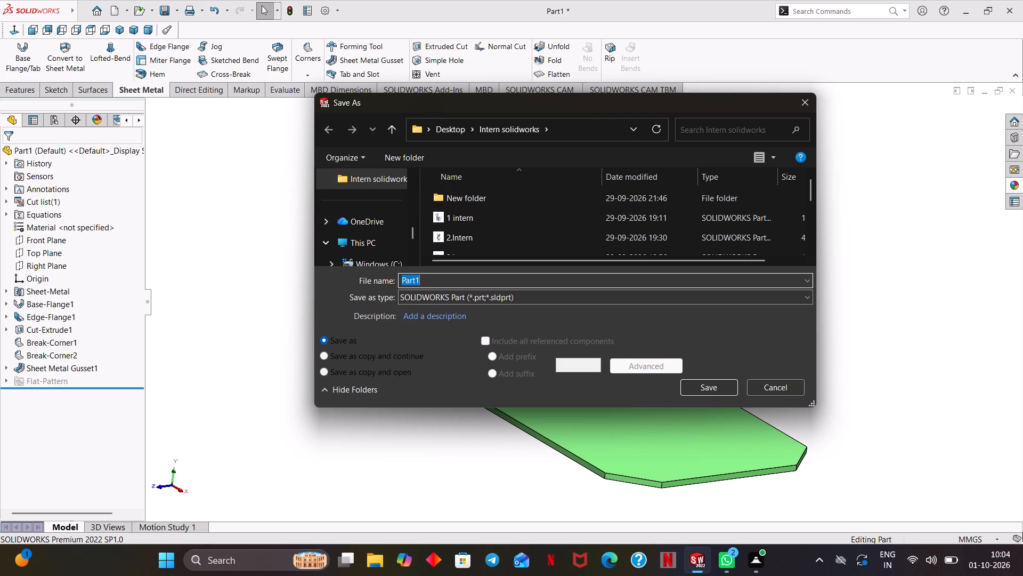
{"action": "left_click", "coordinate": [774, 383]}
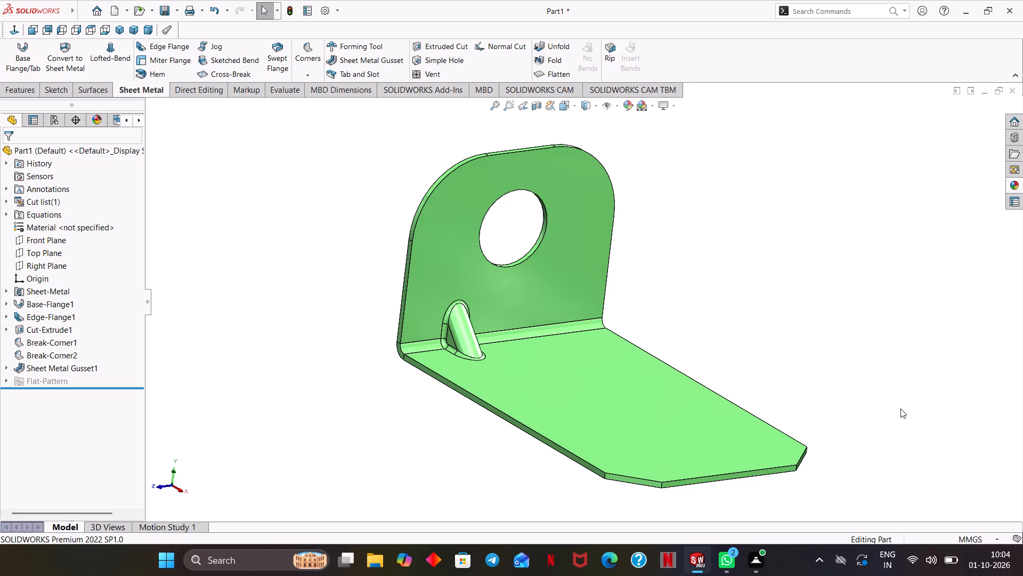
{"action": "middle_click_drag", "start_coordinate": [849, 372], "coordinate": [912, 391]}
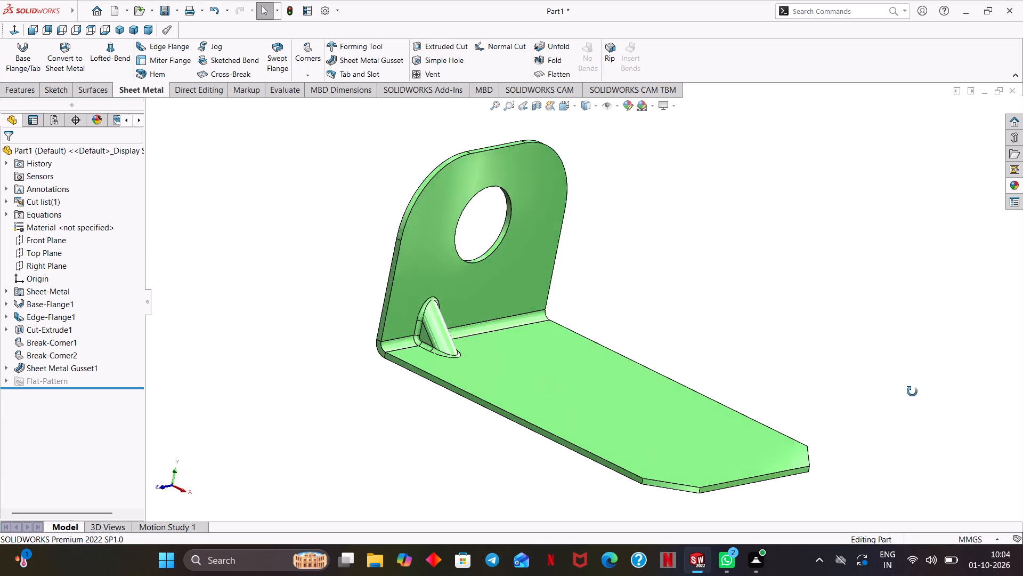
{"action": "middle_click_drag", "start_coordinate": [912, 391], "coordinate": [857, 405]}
Save the part in the Intern solidworks folder under the name "forming tool part 1".
{"action": "key", "text": "ctrl+s"}
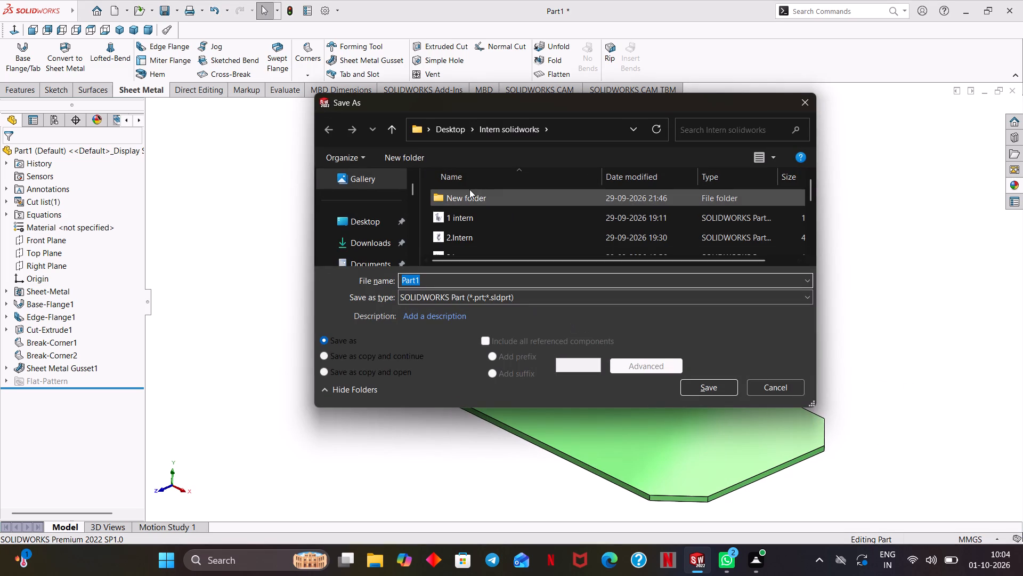
{"action": "scroll", "coordinate": [474, 209], "scroll_direction": "down", "scroll_amount": 7}
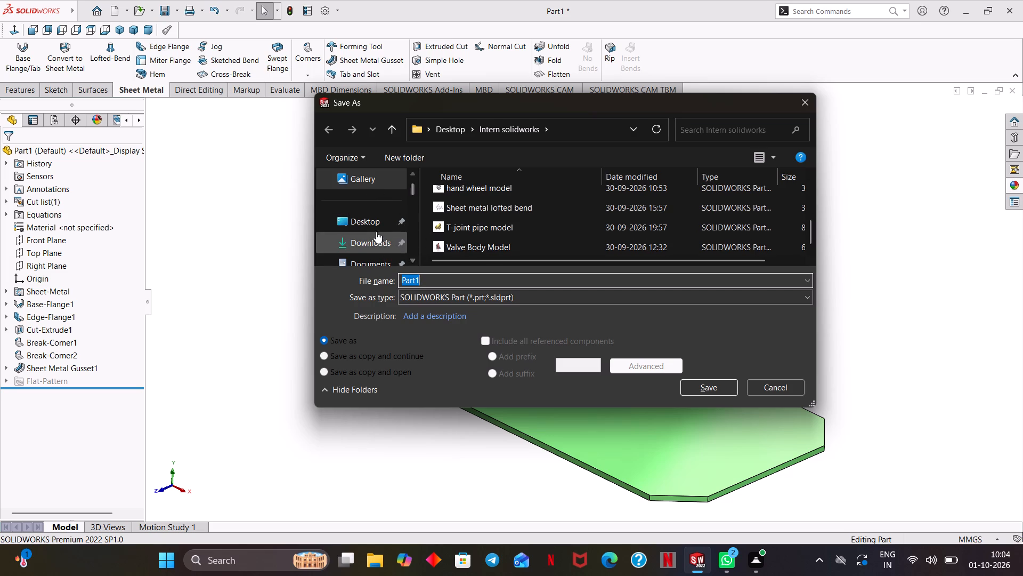
{"action": "scroll", "coordinate": [380, 222], "scroll_direction": "up", "scroll_amount": 2}
{"action": "scroll", "coordinate": [387, 219], "scroll_direction": "down", "scroll_amount": 2}
{"action": "scroll", "coordinate": [468, 213], "scroll_direction": "down", "scroll_amount": 2}
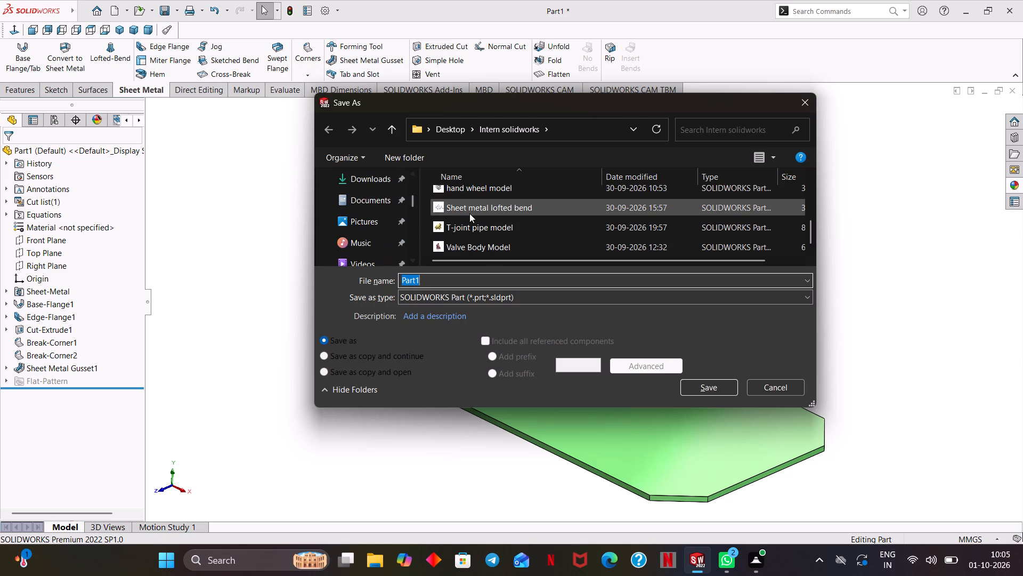
{"action": "scroll", "coordinate": [469, 213], "scroll_direction": "down", "scroll_amount": 5}
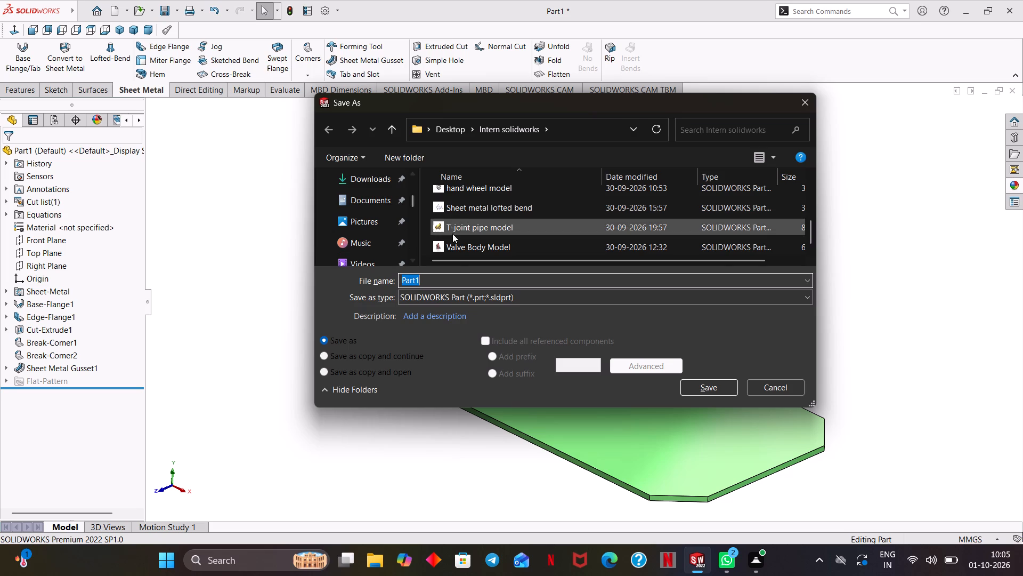
{"action": "left_click", "coordinate": [436, 285]}
{"action": "left_click", "coordinate": [436, 286]}
{"action": "left_click", "coordinate": [440, 283]}
{"action": "left_click", "coordinate": [443, 279]}
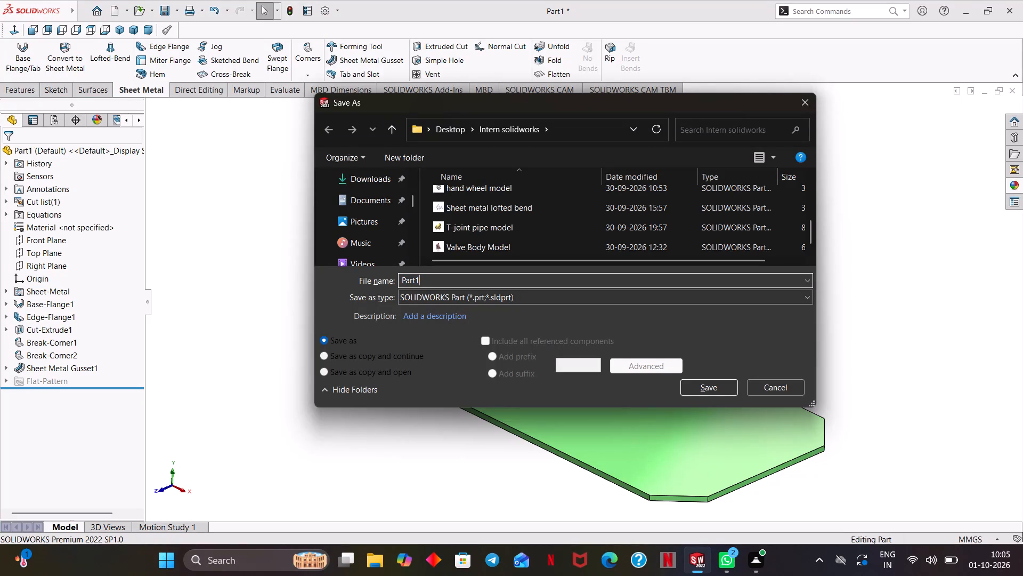
{"action": "key", "text": "BackSpace"}
{"action": "key", "text": "BackSpace"}
{"action": "key", "text": "BackSpace"}
{"action": "key", "text": "BackSpace"}
{"action": "key", "text": "BackSpace"}
{"action": "type", "text": "forming"}
{"action": "key", "text": "space"}
{"action": "type", "text": "tool"}
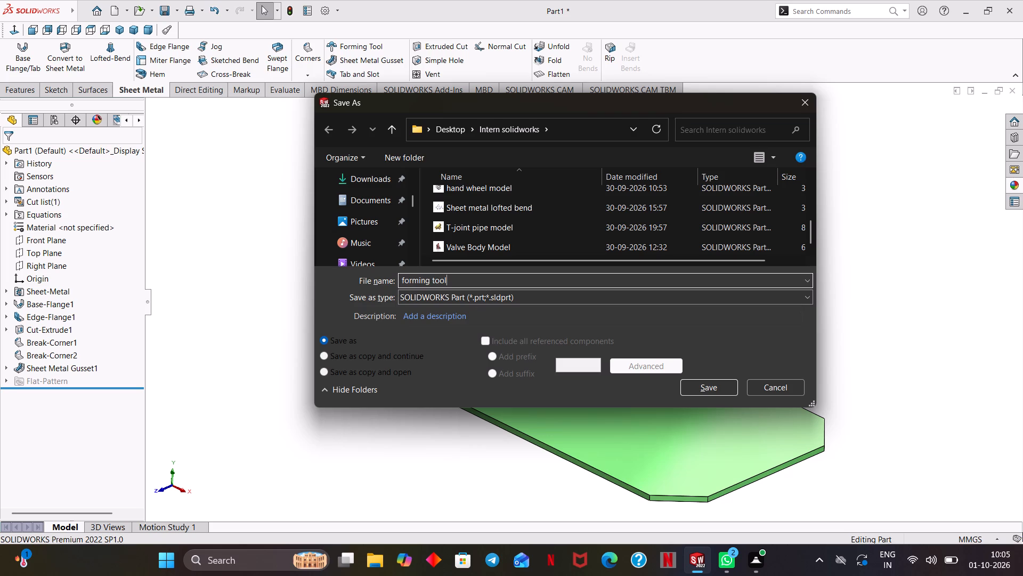
{"action": "key", "text": "space"}
{"action": "type", "text": "1"}
{"action": "key", "text": "BackSpace"}
{"action": "type", "text": "part 1"}
{"action": "left_click", "coordinate": [707, 385]}
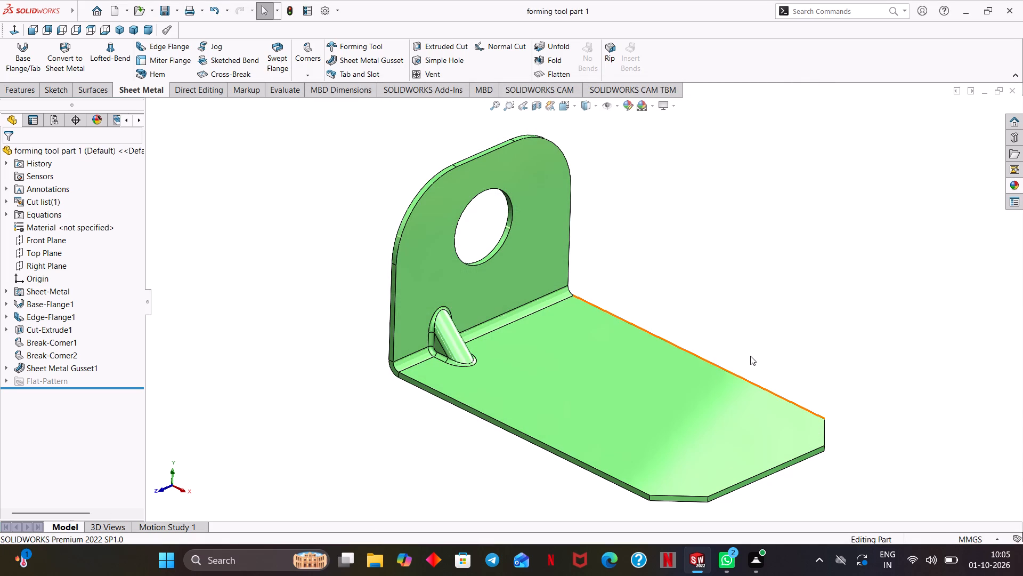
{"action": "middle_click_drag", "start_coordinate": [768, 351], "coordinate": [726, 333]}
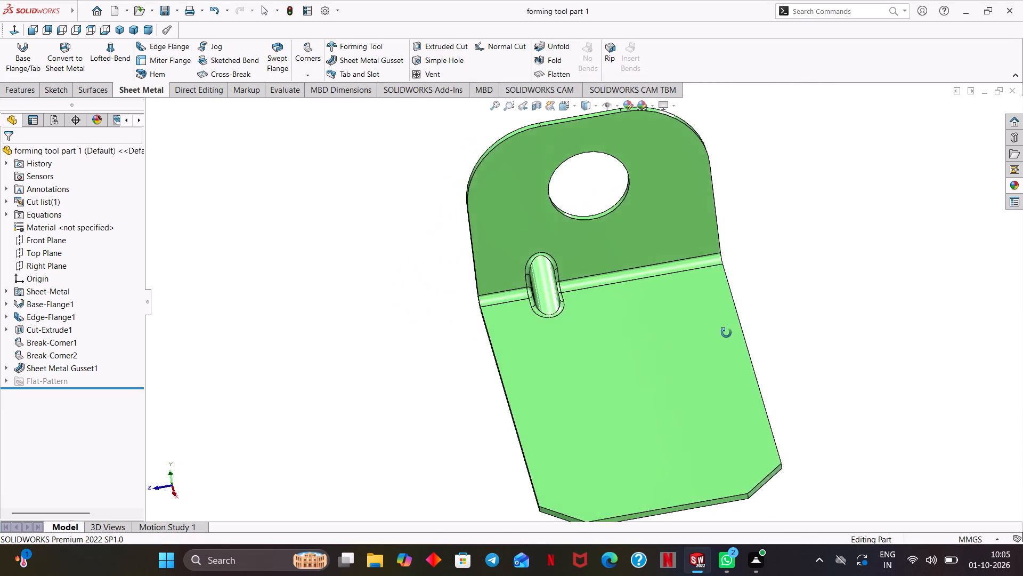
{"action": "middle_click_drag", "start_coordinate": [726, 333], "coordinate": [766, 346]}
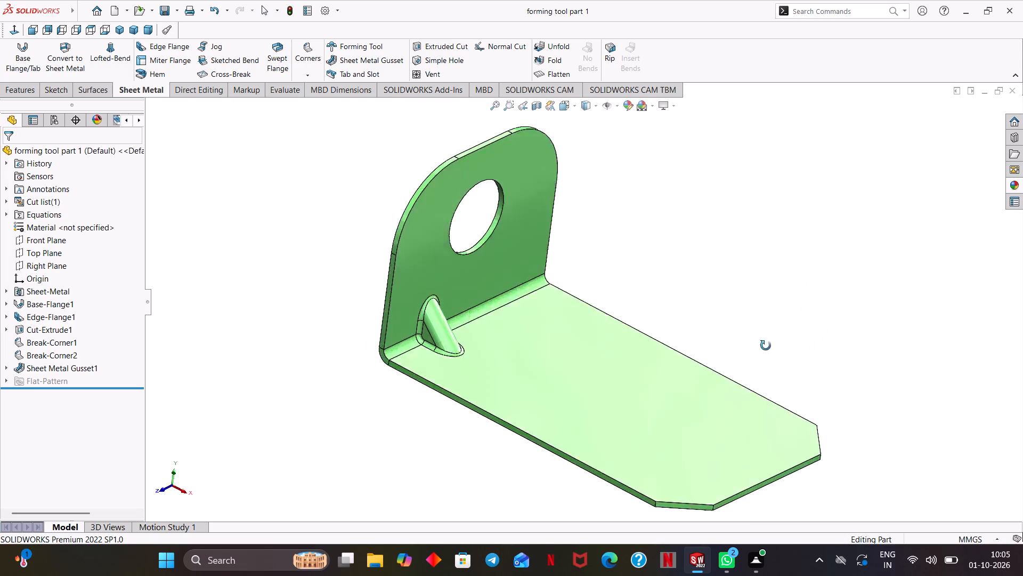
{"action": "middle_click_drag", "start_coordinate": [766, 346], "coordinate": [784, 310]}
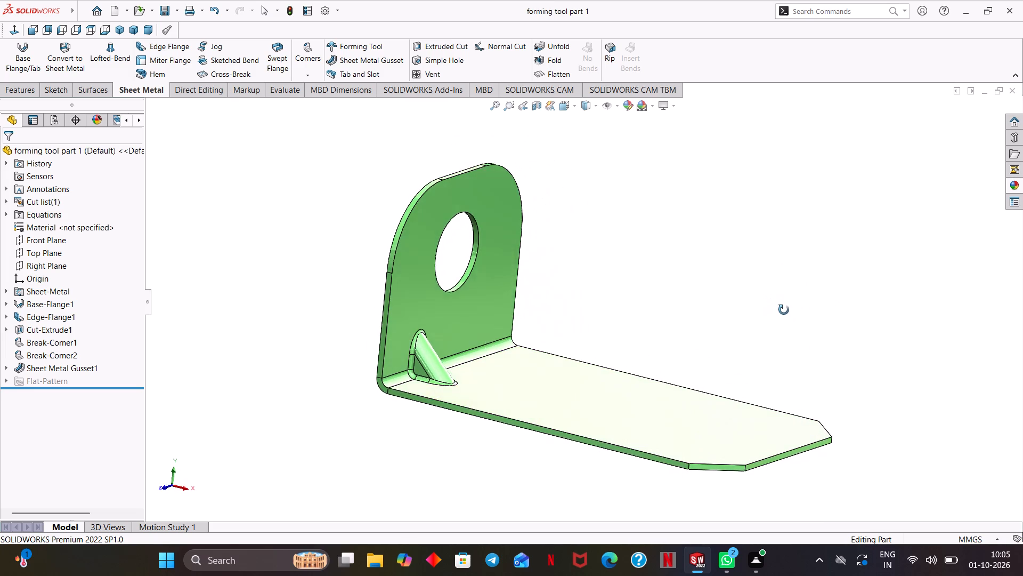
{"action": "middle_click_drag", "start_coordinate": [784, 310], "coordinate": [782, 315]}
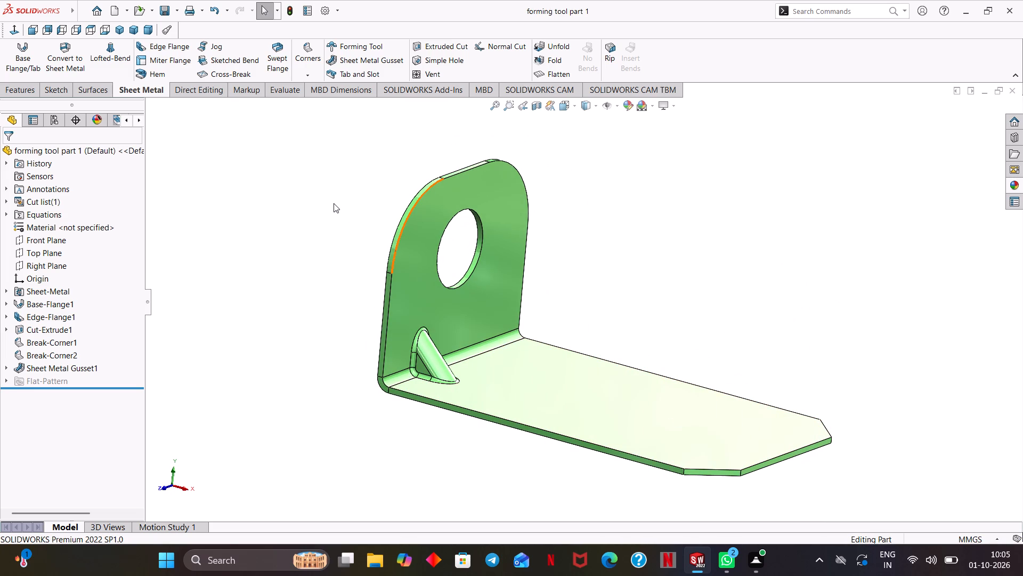
Create a new part document.
{"action": "key", "text": "ctrl+n"}
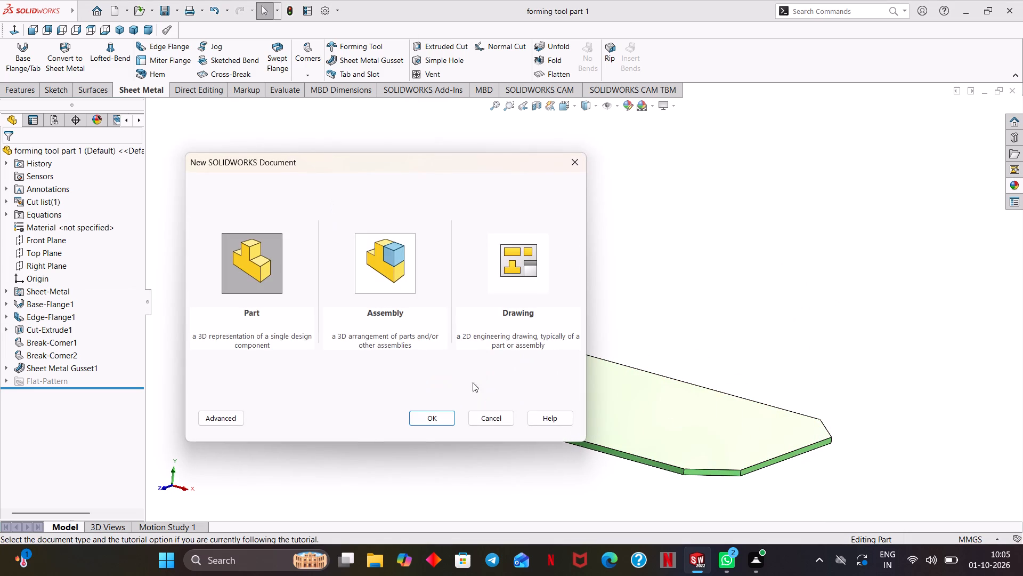
{"action": "left_click", "coordinate": [444, 416]}
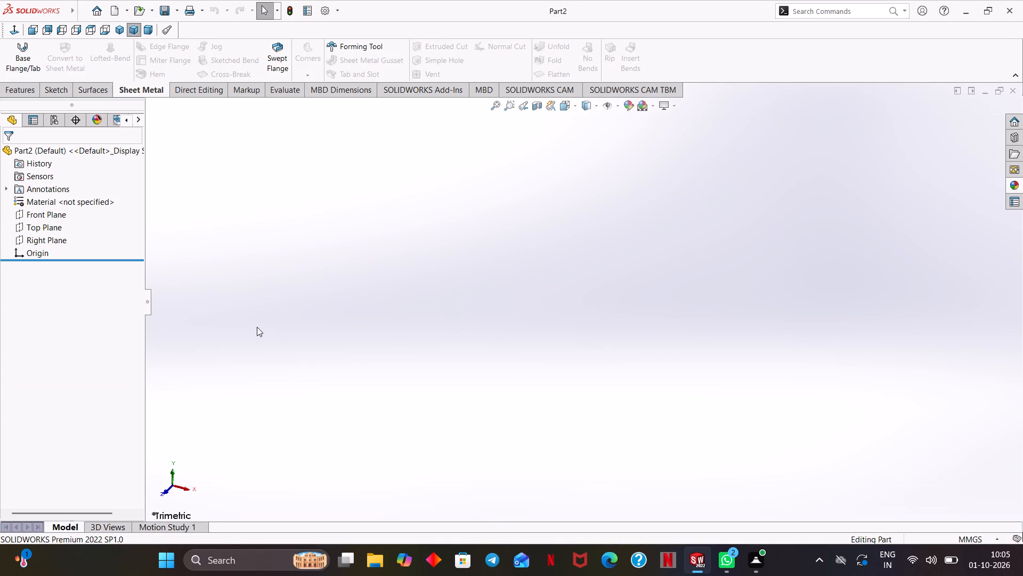
Sketch a center rectangle about 251 mm by 100 mm on the Top Plane, centred on the origin.
{"action": "left_click", "coordinate": [25, 230]}
{"action": "left_click", "coordinate": [31, 218]}
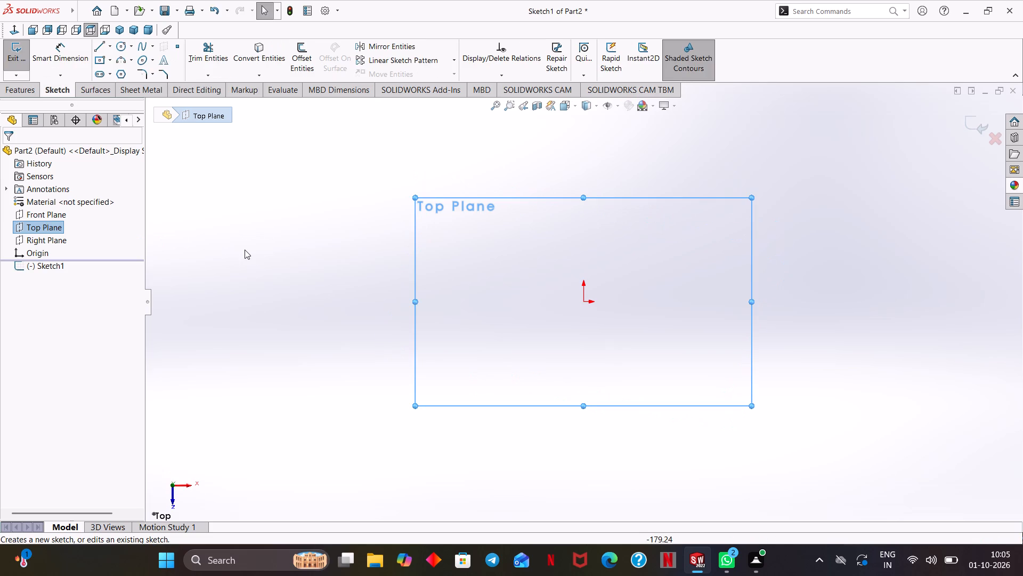
{"action": "left_click", "coordinate": [245, 250]}
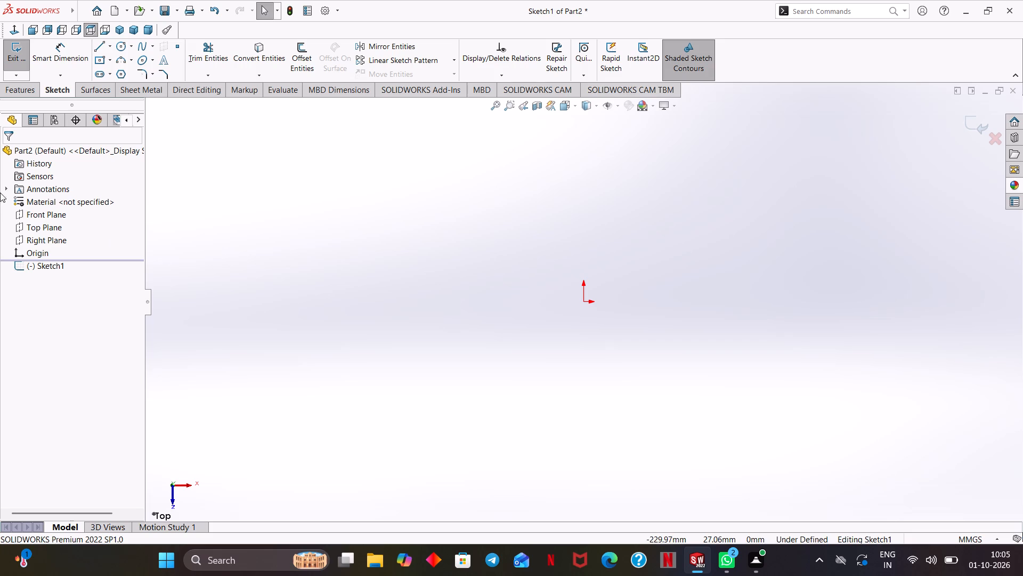
{"action": "left_click", "coordinate": [101, 60]}
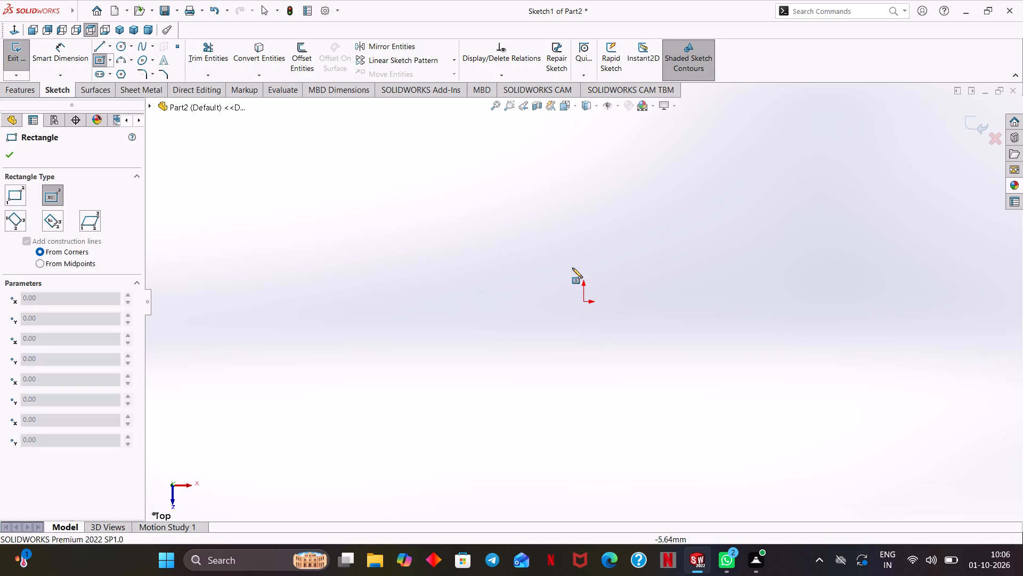
{"action": "left_click", "coordinate": [584, 301]}
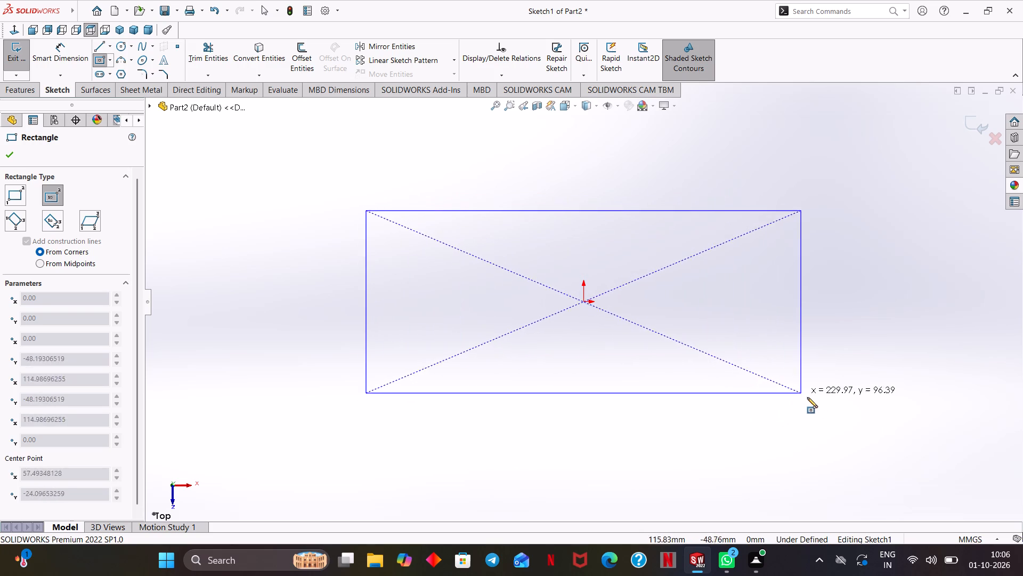
{"action": "left_click", "coordinate": [821, 397]}
Dimension the rectangle's horizontal side as 300 mm.
{"action": "left_click", "coordinate": [74, 63]}
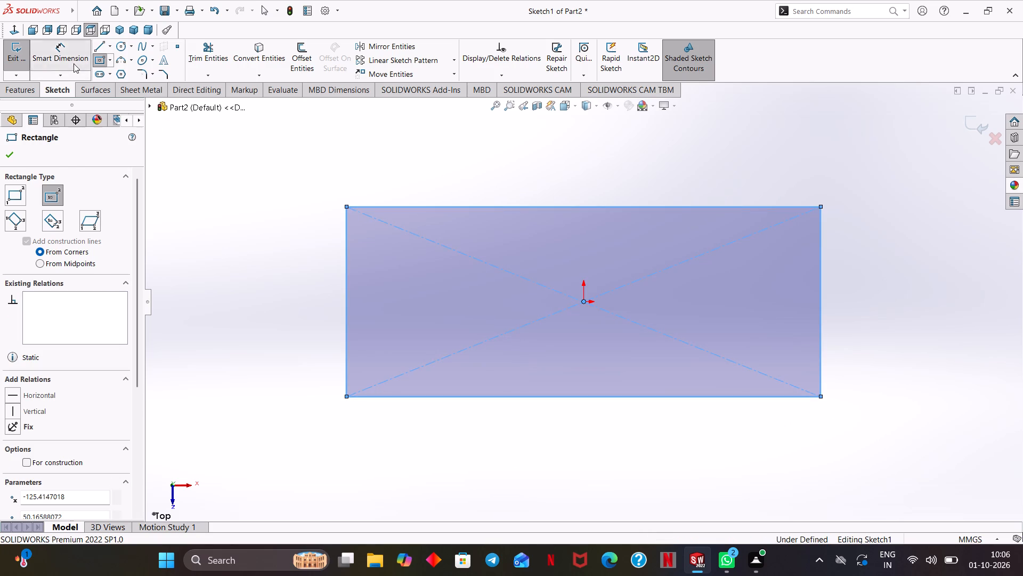
{"action": "left_click", "coordinate": [657, 400]}
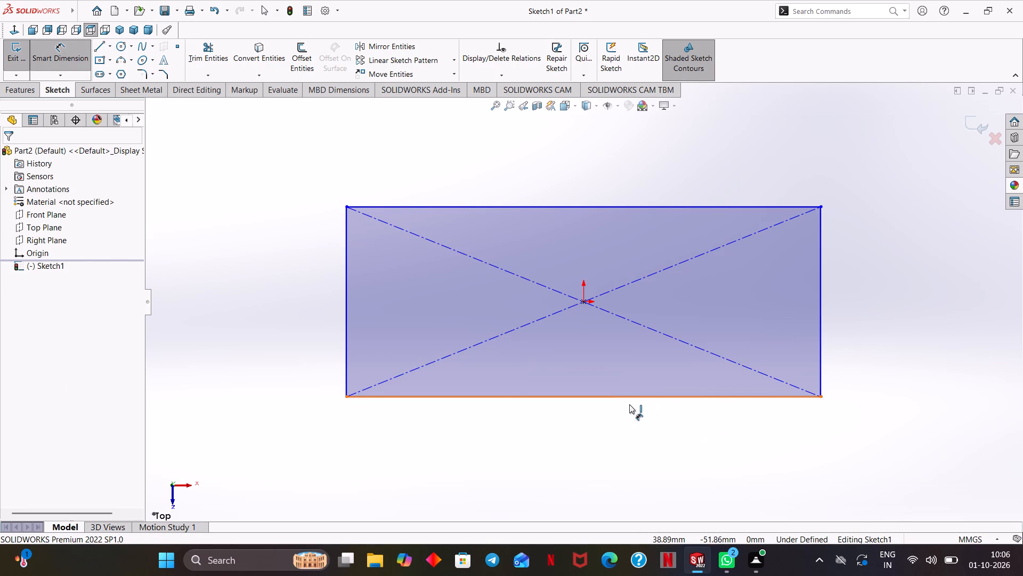
{"action": "left_click", "coordinate": [587, 424]}
{"action": "type", "text": "300"}
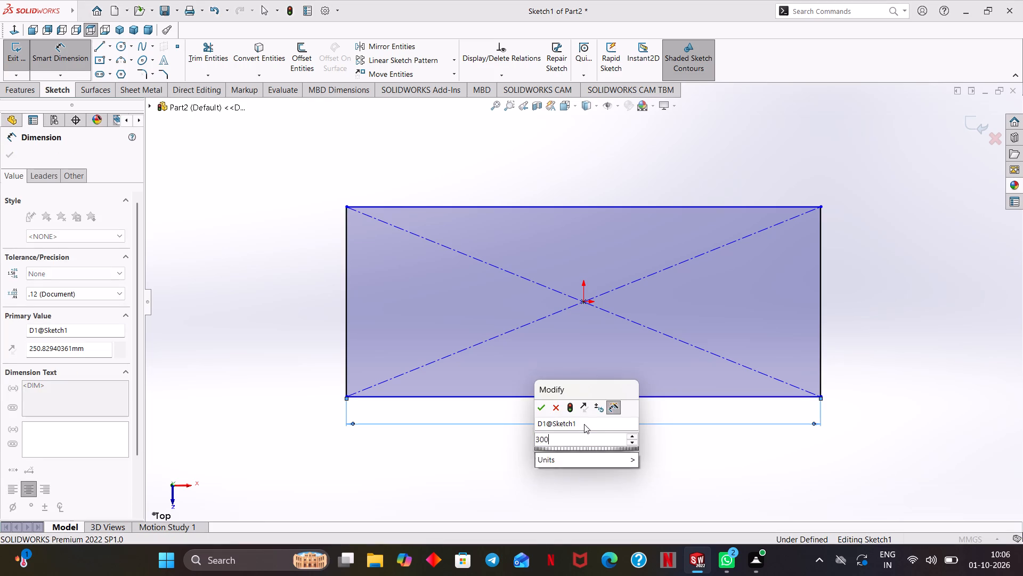
{"action": "key", "text": "Return"}
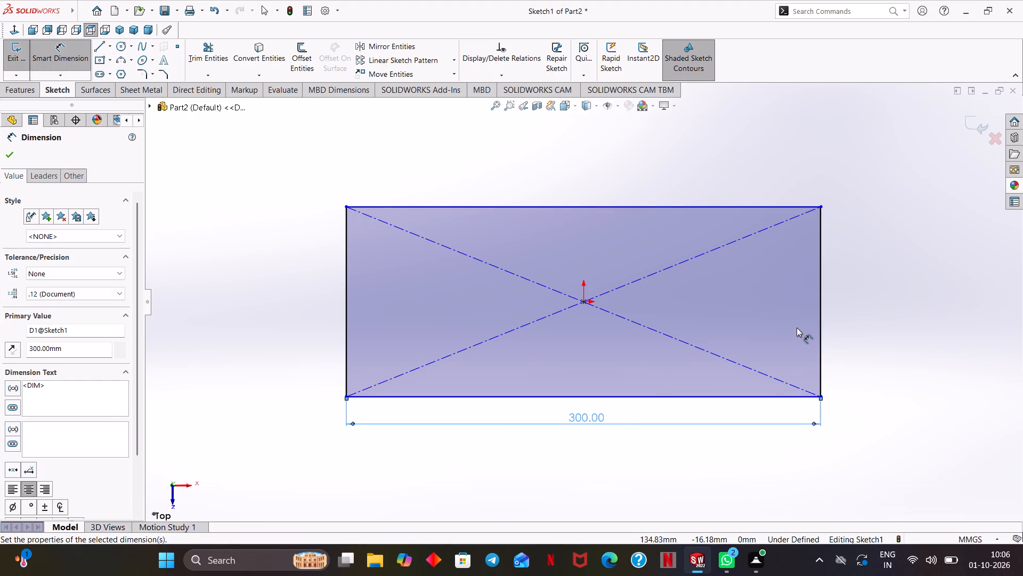
Set the rectangle's horizontal dimension to 30 mm.
{"action": "double_click", "coordinate": [566, 415]}
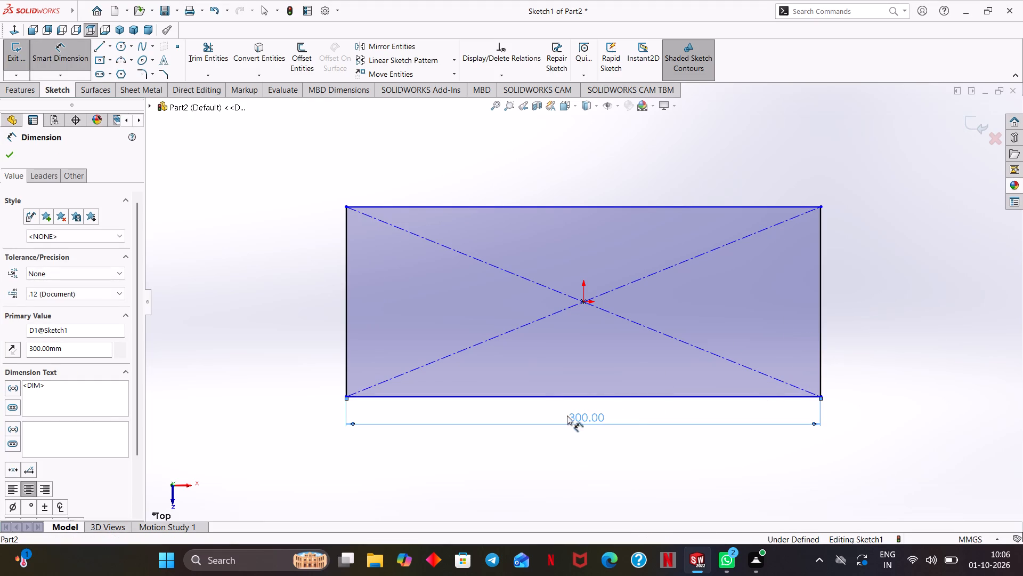
{"action": "type", "text": "30"}
{"action": "key", "text": "Return"}
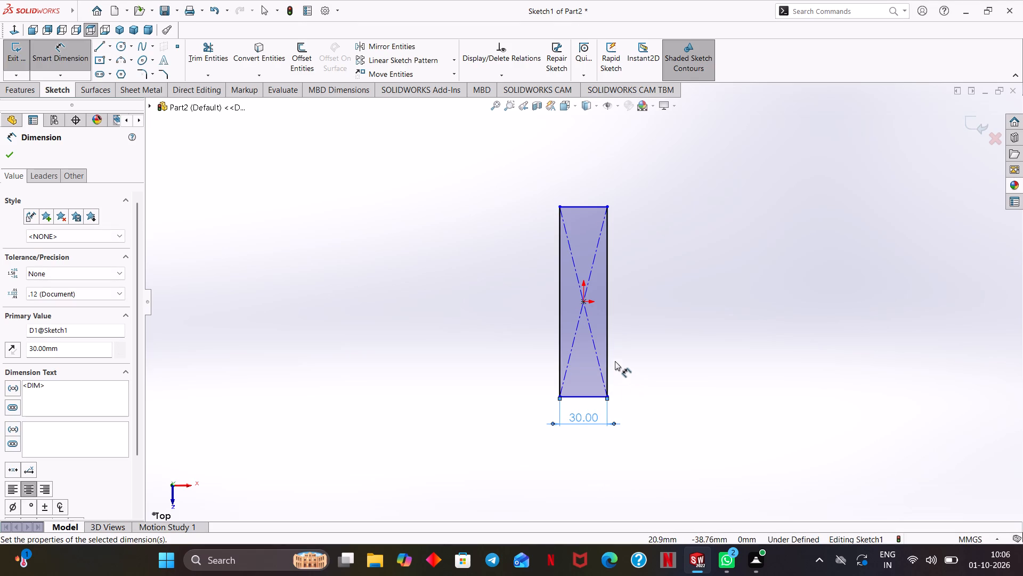
Dimension the rectangle's vertical side as 10 mm.
{"action": "left_click", "coordinate": [607, 349]}
{"action": "left_click", "coordinate": [640, 339]}
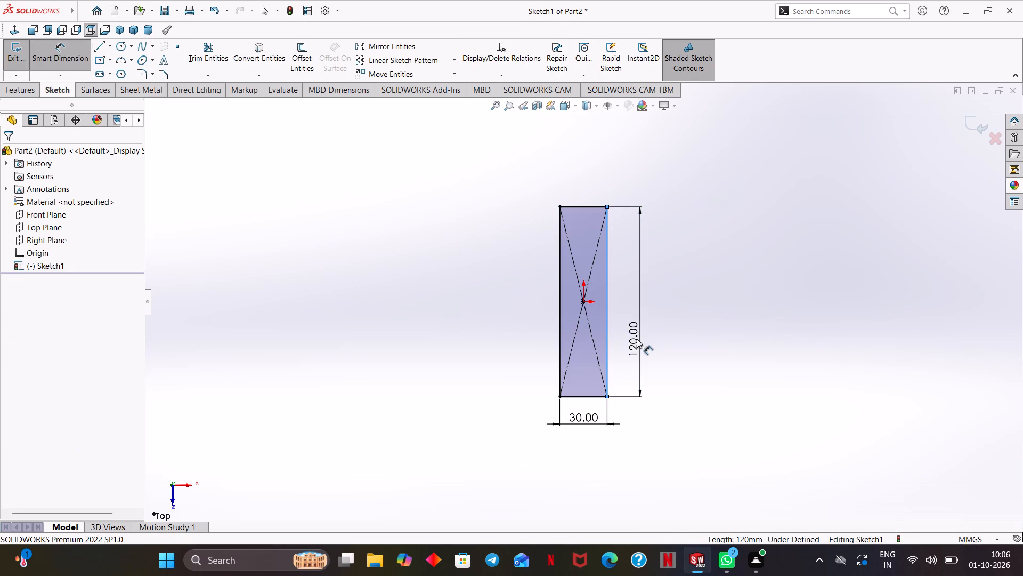
{"action": "type", "text": "10"}
{"action": "key", "text": "Return"}
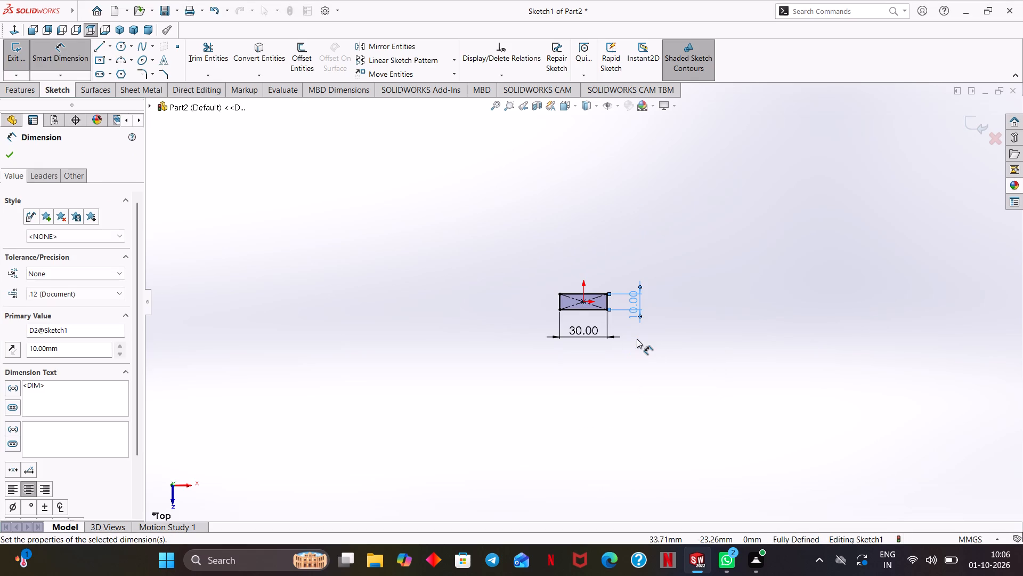
Move the 30 mm dimension closer to the rectangle's lower edge.
{"action": "scroll", "coordinate": [637, 339], "scroll_direction": "down", "scroll_amount": 5}
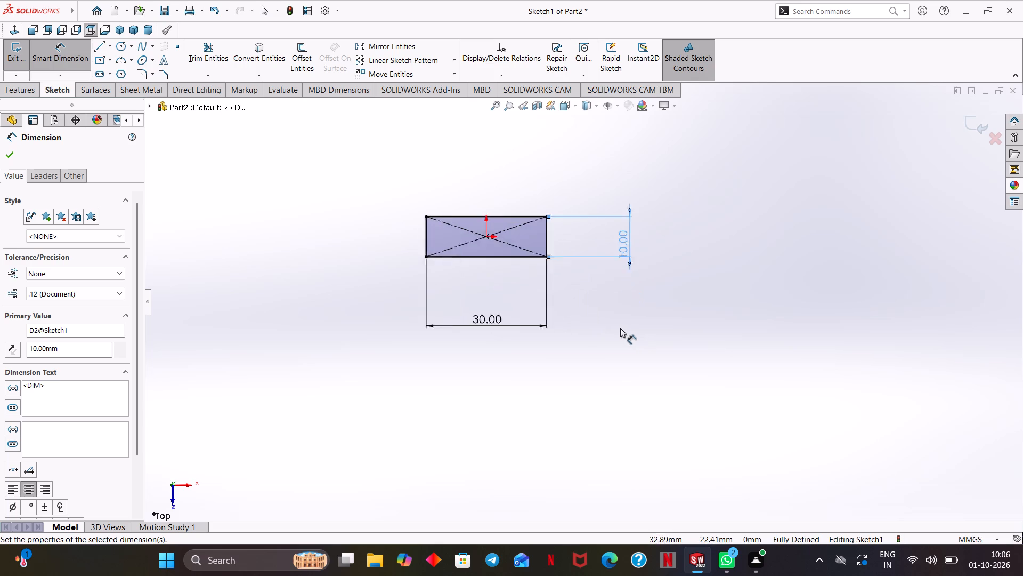
{"action": "scroll", "coordinate": [620, 328], "scroll_direction": "down", "scroll_amount": 1}
{"action": "middle_click_drag", "start_coordinate": [608, 310], "coordinate": [712, 369], "text": "ctrl"}
{"action": "scroll", "coordinate": [713, 369], "scroll_direction": "down", "scroll_amount": 2}
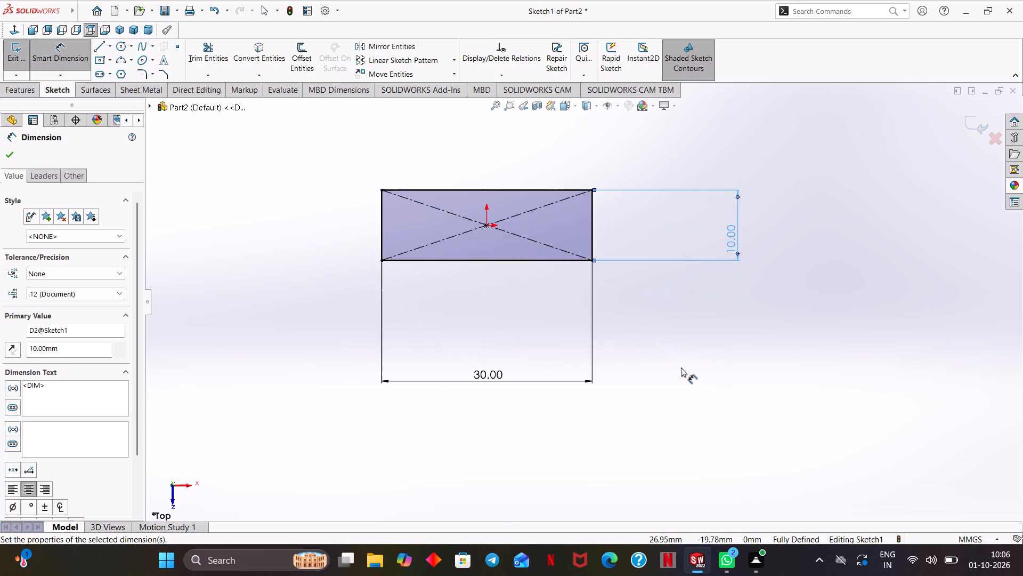
{"action": "middle_click_drag", "start_coordinate": [678, 359], "coordinate": [779, 414], "text": "ctrl"}
{"action": "left_click_drag", "start_coordinate": [591, 425], "coordinate": [599, 366]}
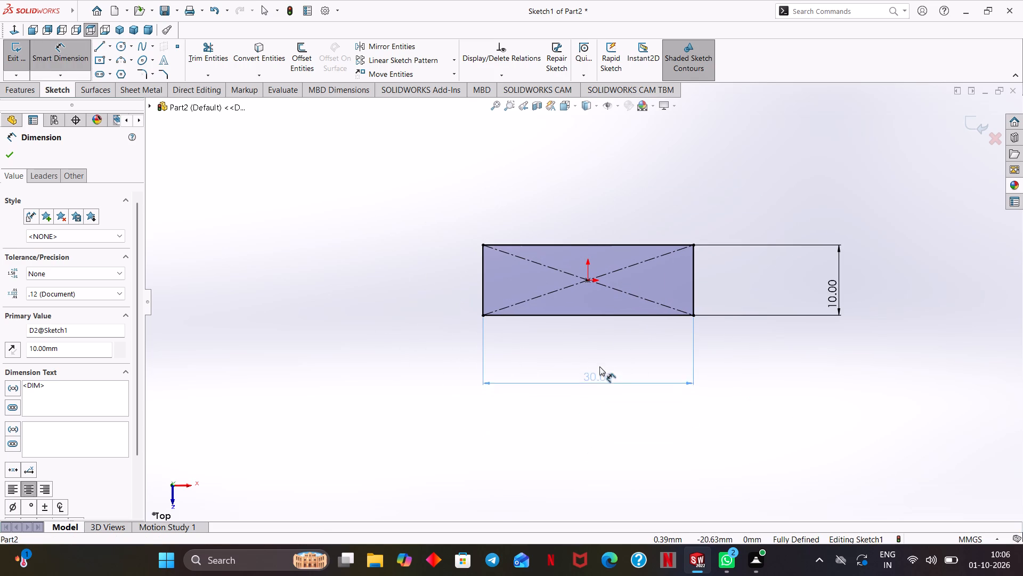
Move the 30 mm and 10 mm dimensions closer to the rectangle's edges and finish dimensioning.
{"action": "left_click_drag", "start_coordinate": [599, 366], "coordinate": [597, 346]}
{"action": "left_click_drag", "start_coordinate": [831, 294], "coordinate": [764, 287]}
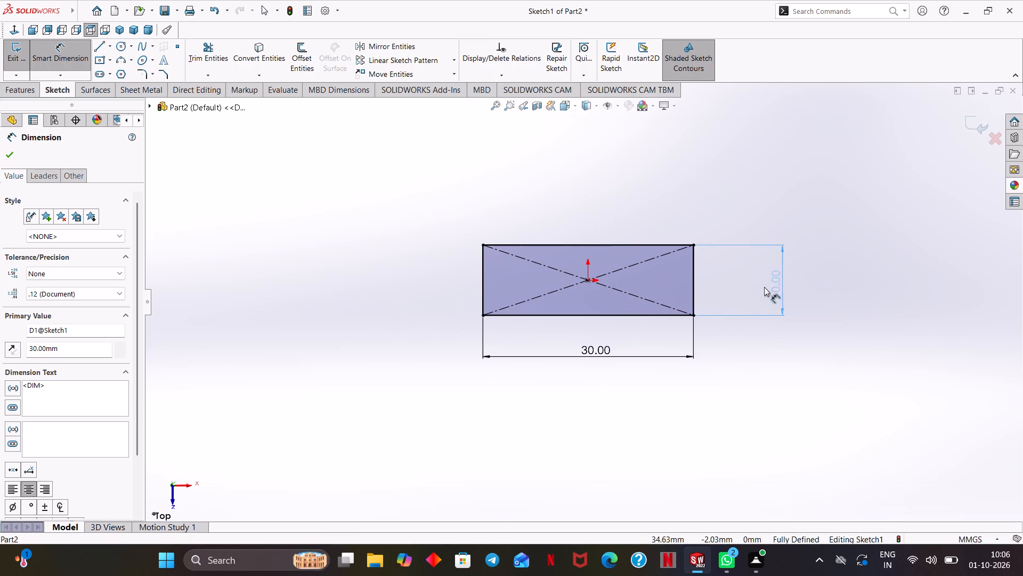
{"action": "left_click_drag", "start_coordinate": [764, 287], "coordinate": [732, 287]}
{"action": "scroll", "coordinate": [785, 315], "scroll_direction": "down", "scroll_amount": 1}
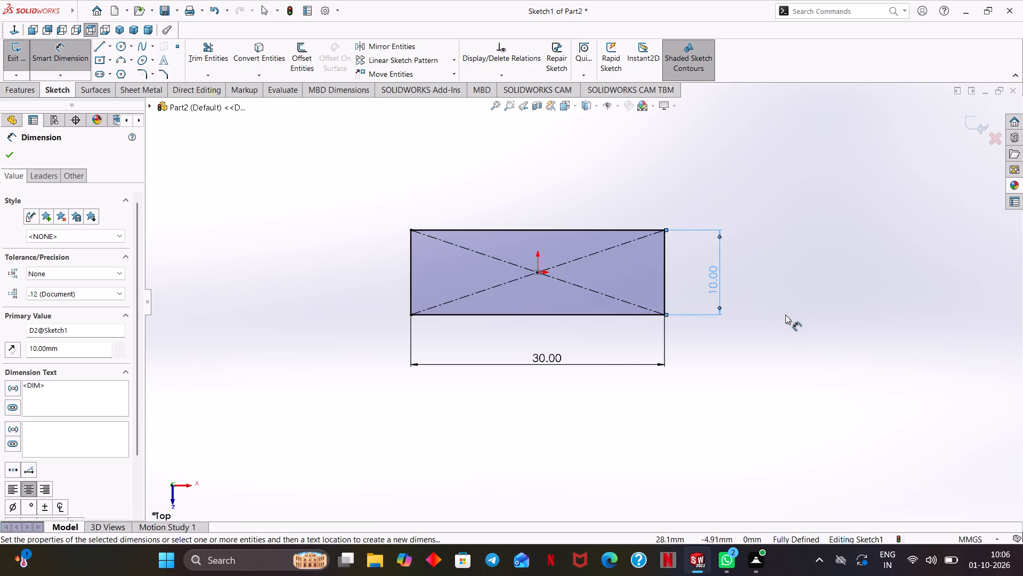
{"action": "scroll", "coordinate": [785, 315], "scroll_direction": "down", "scroll_amount": 1}
{"action": "middle_click_drag", "start_coordinate": [726, 326], "coordinate": [773, 349], "text": "ctrl"}
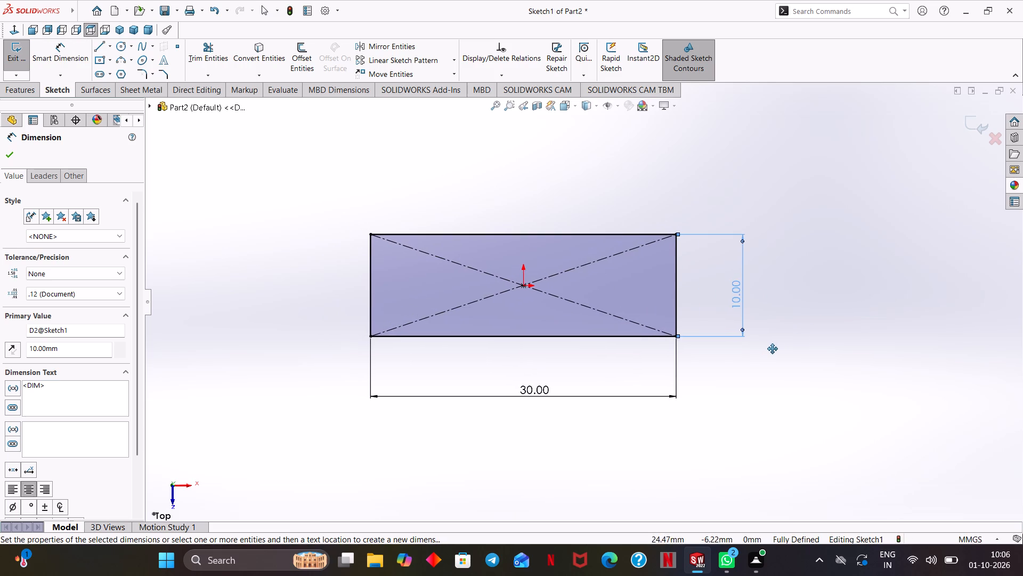
{"action": "middle_click_drag", "start_coordinate": [773, 349], "coordinate": [786, 341], "text": "ctrl"}
{"action": "scroll", "coordinate": [756, 354], "scroll_direction": "down", "scroll_amount": 1}
{"action": "middle_click_drag", "start_coordinate": [730, 372], "coordinate": [797, 377], "text": "ctrl"}
{"action": "scroll", "coordinate": [791, 385], "scroll_direction": "down", "scroll_amount": 1}
{"action": "middle_click_drag", "start_coordinate": [741, 394], "coordinate": [782, 427], "text": "ctrl"}
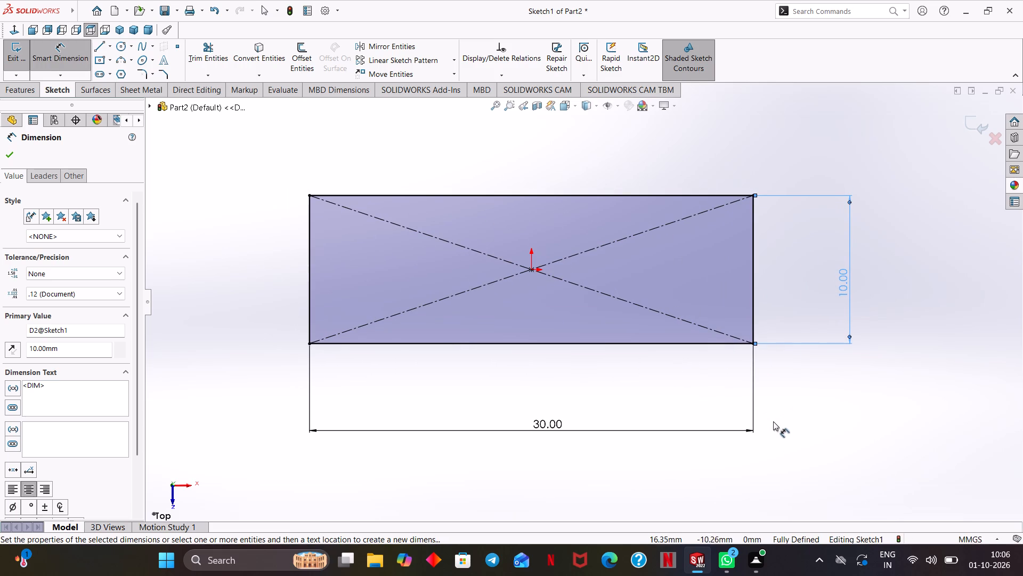
{"action": "scroll", "coordinate": [762, 454], "scroll_direction": "up", "scroll_amount": 1}
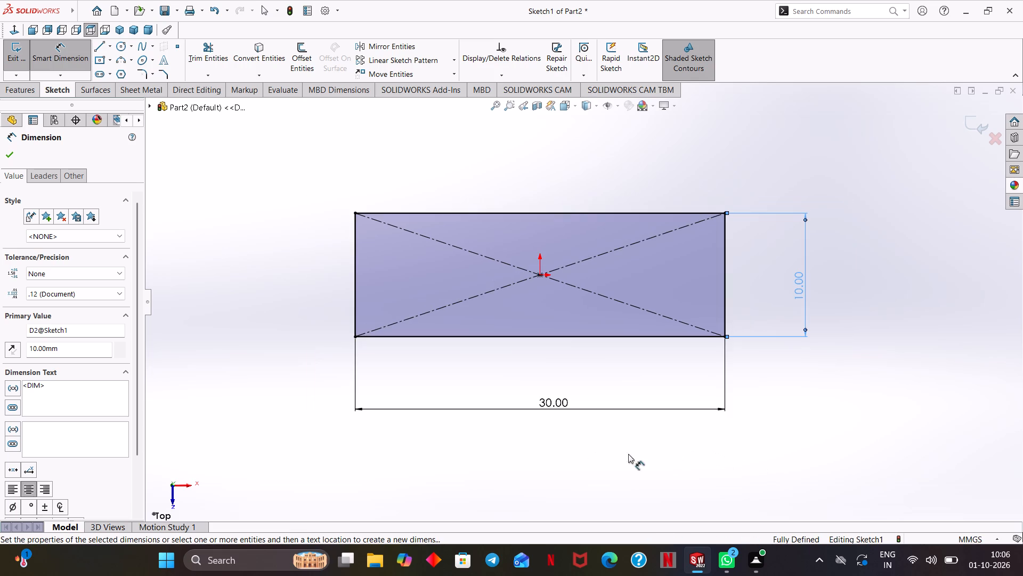
{"action": "left_click_drag", "start_coordinate": [556, 404], "coordinate": [552, 383]}
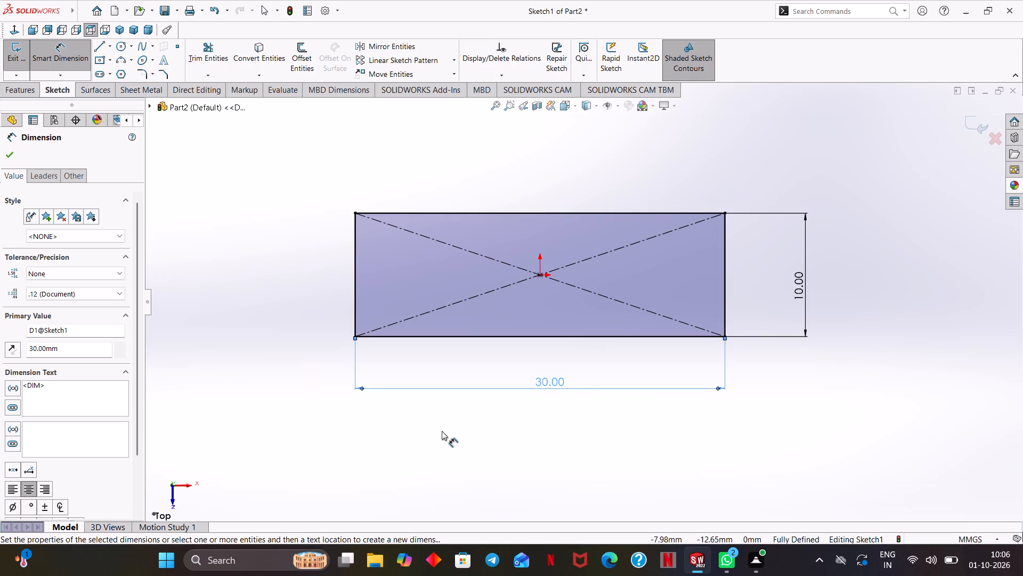
{"action": "left_click", "coordinate": [4, 154]}
Extrude the 30 × 10 mm rectangle as a blind boss with a depth of 1 mm.
{"action": "left_click", "coordinate": [19, 90]}
{"action": "left_click", "coordinate": [24, 59]}
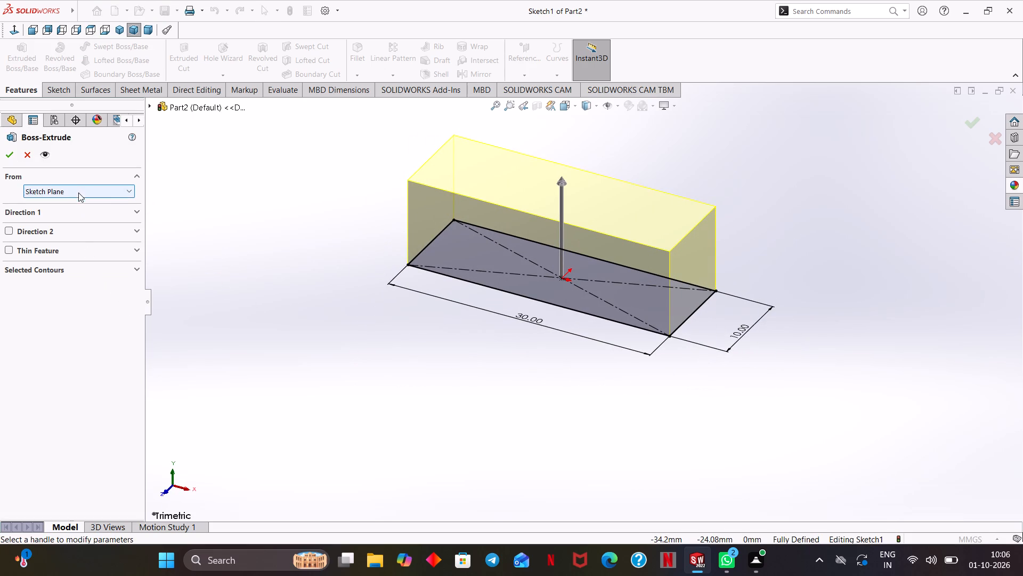
{"action": "left_click", "coordinate": [72, 212]}
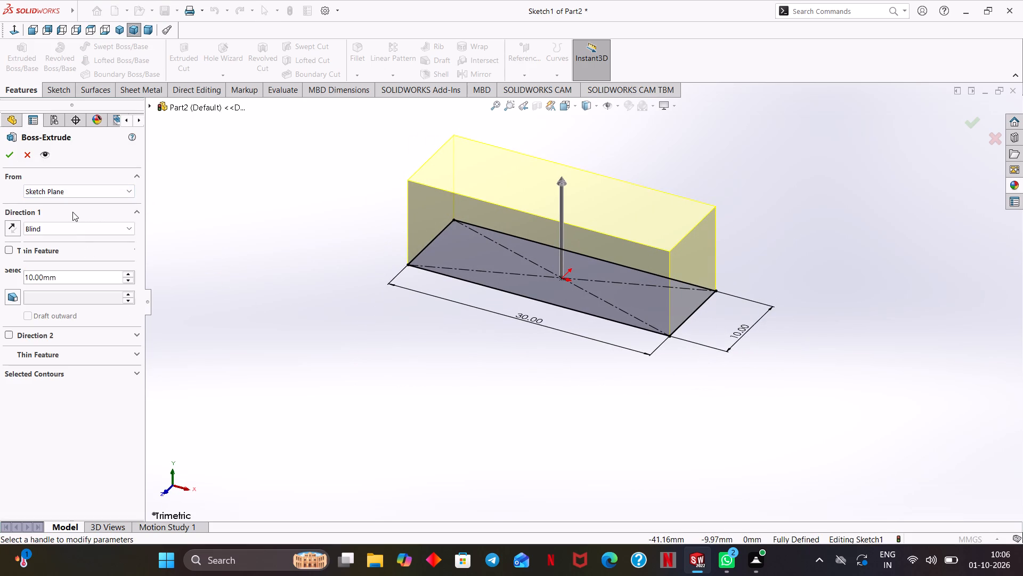
{"action": "double_click", "coordinate": [66, 279]}
{"action": "double_click", "coordinate": [67, 279]}
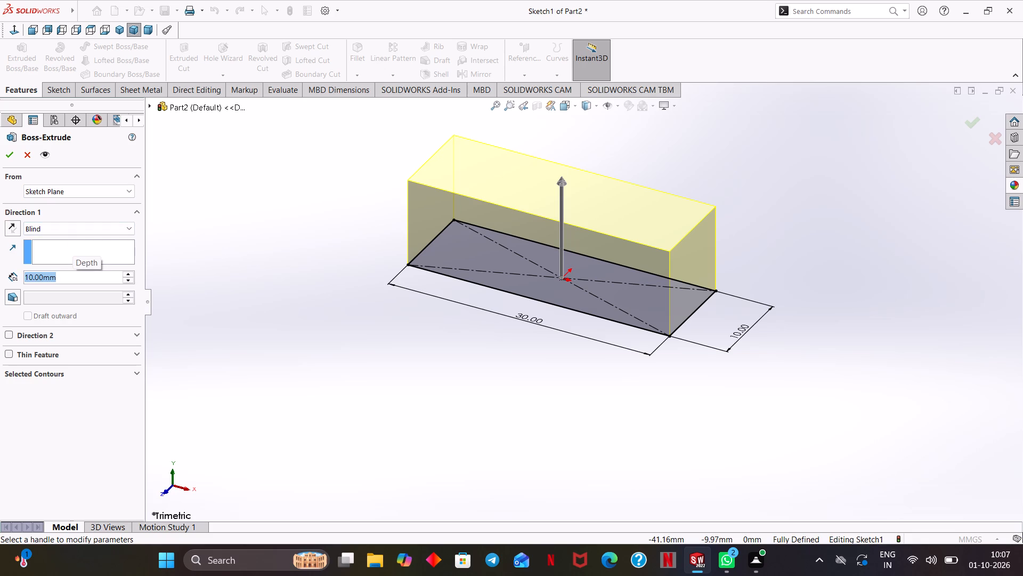
{"action": "key", "text": "1"}
{"action": "key", "text": "Return"}
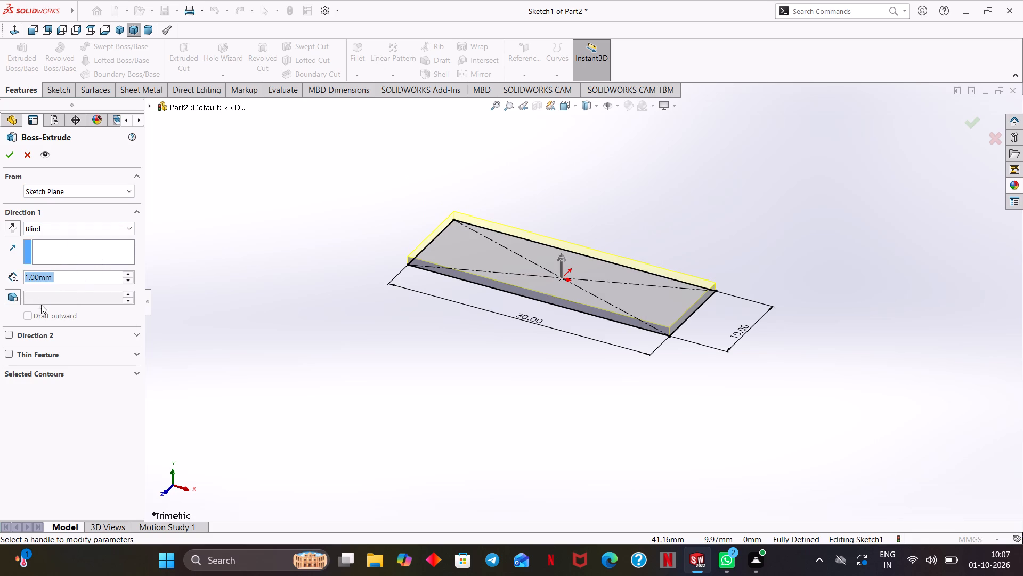
{"action": "left_click", "coordinate": [9, 161]}
{"action": "left_click", "coordinate": [271, 225]}
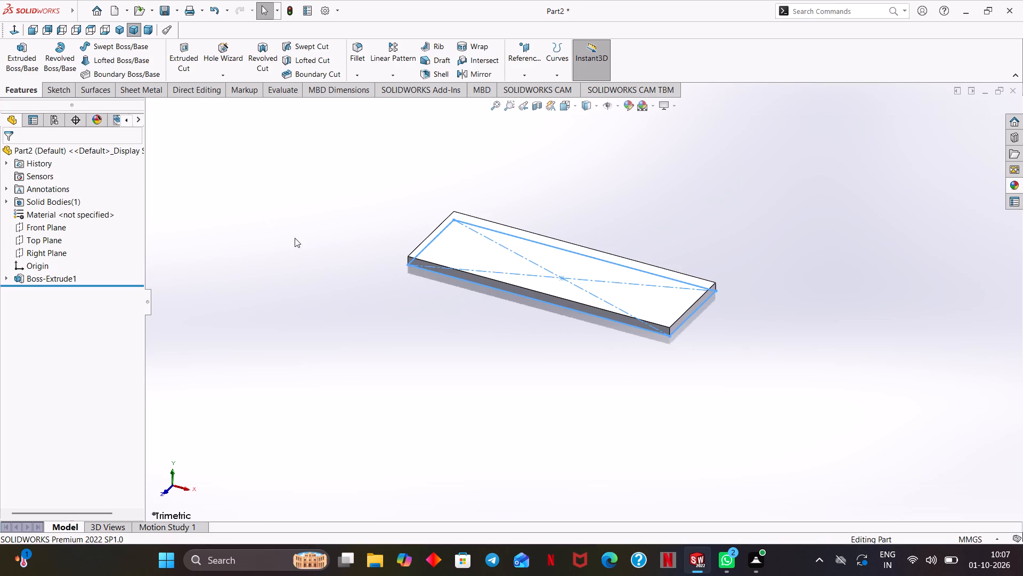
On the plate's top face, sketch a horizontal centerpoint straight slot at the origin, about 21.45 mm between arc centres and 5.06 mm wide.
{"action": "middle_click_drag", "start_coordinate": [337, 270], "coordinate": [351, 290]}
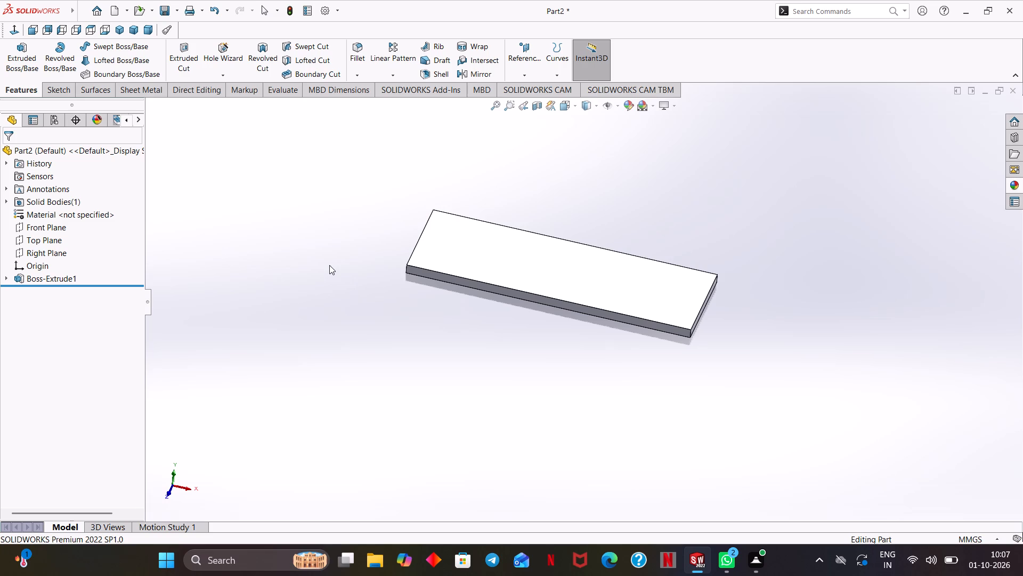
{"action": "left_click", "coordinate": [582, 254]}
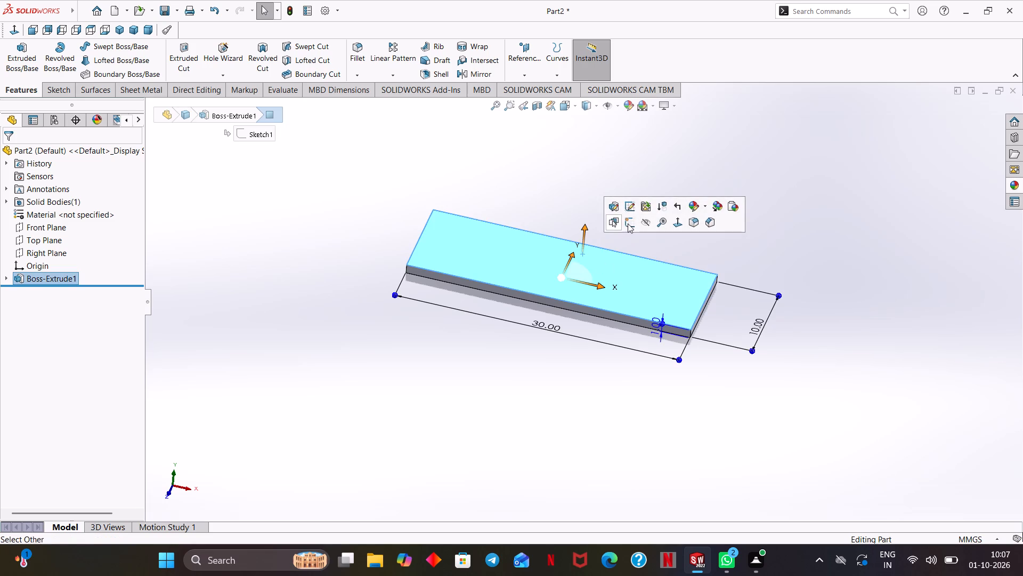
{"action": "left_click", "coordinate": [628, 223]}
{"action": "left_click", "coordinate": [210, 170]}
{"action": "left_click", "coordinate": [110, 73]}
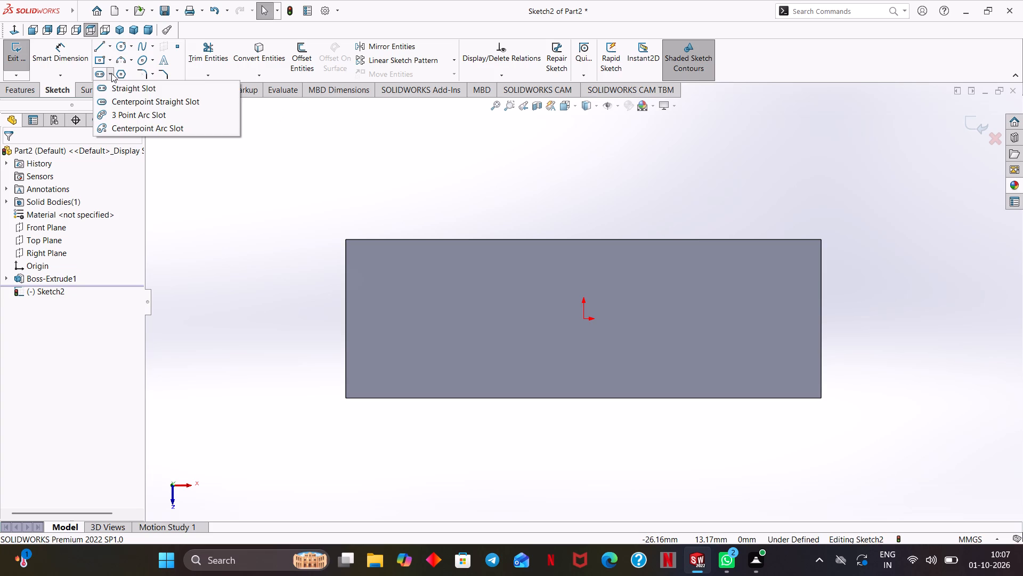
{"action": "left_click", "coordinate": [118, 99]}
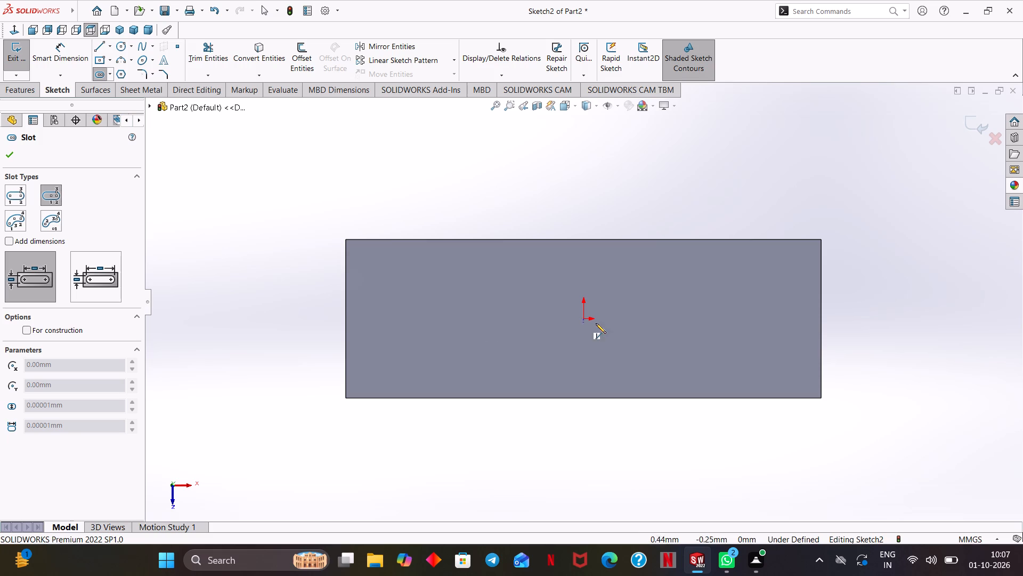
{"action": "left_click", "coordinate": [582, 319]}
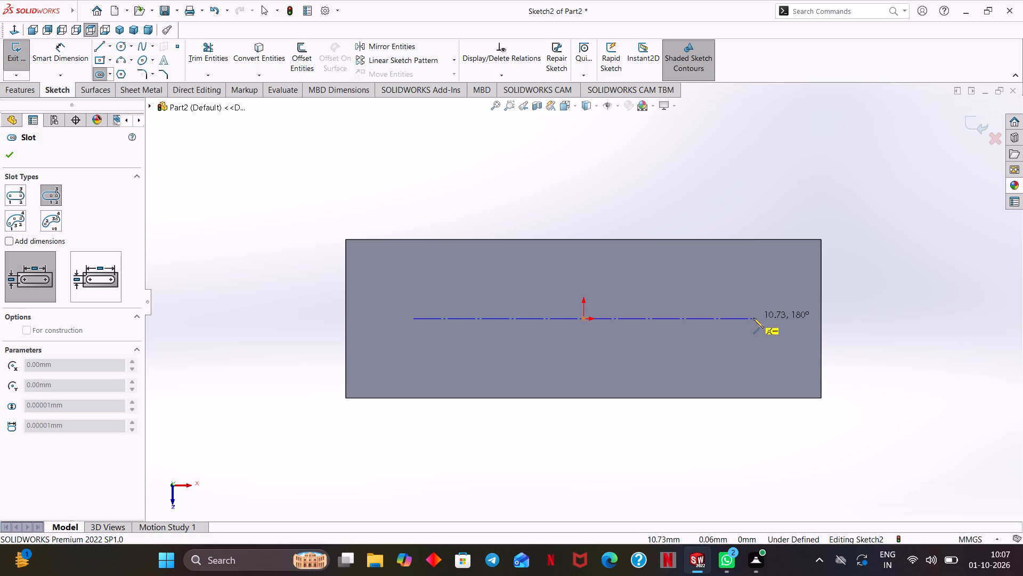
{"action": "left_click", "coordinate": [753, 318]}
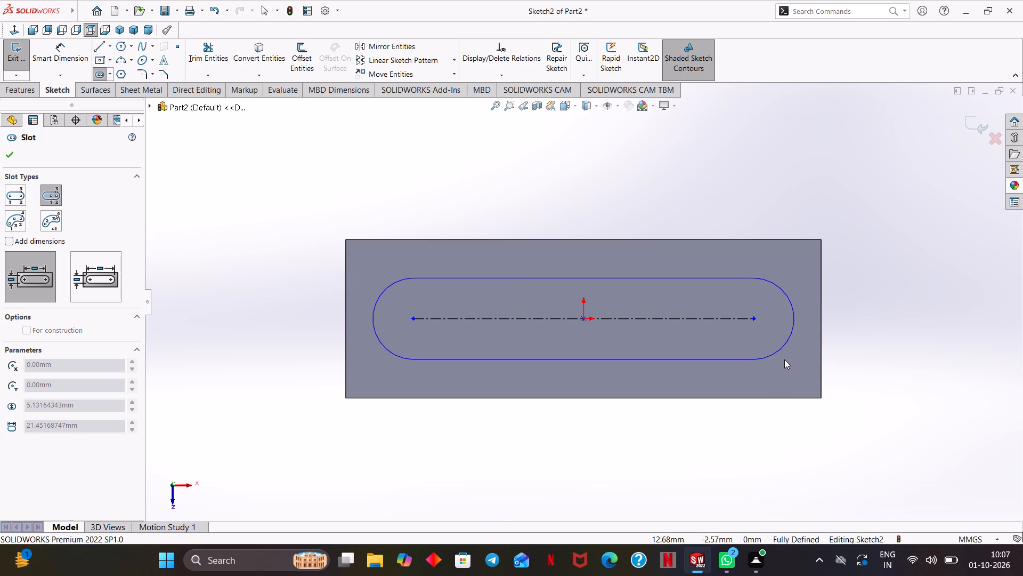
{"action": "left_click", "coordinate": [784, 359]}
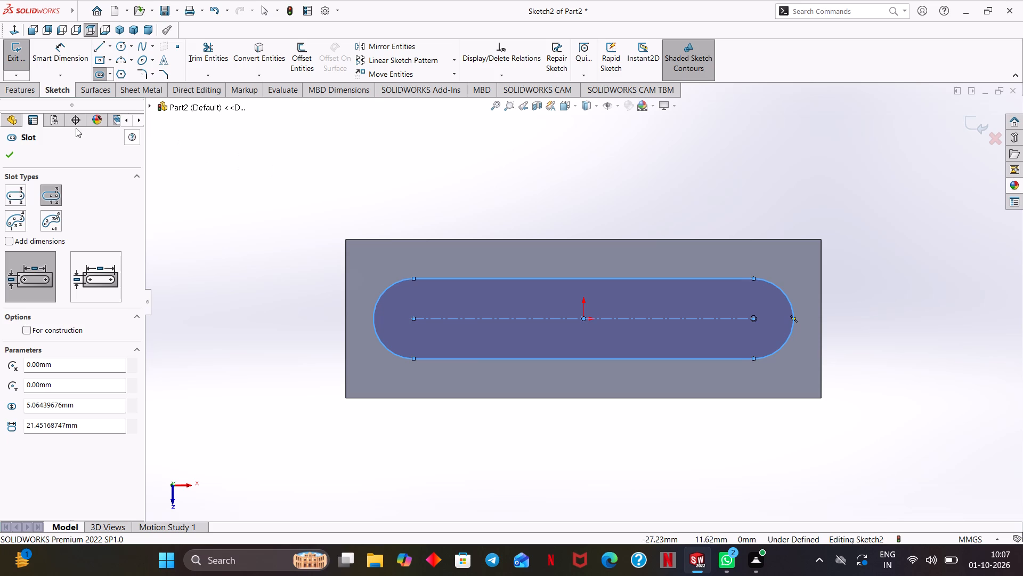
{"action": "left_click", "coordinate": [12, 155]}
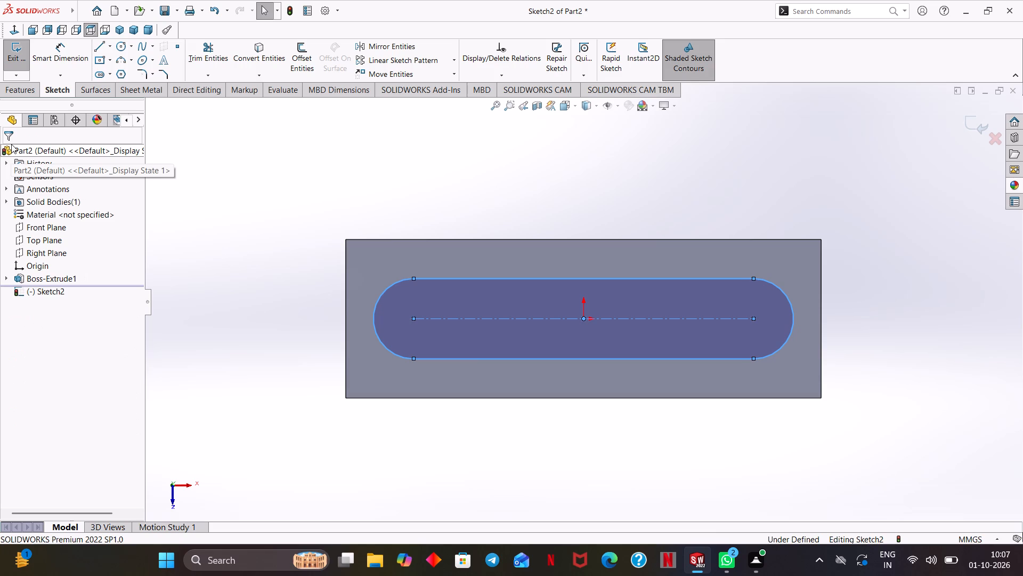
Dimension the radius of the slot's left end arc as 7 mm.
{"action": "left_click", "coordinate": [46, 51]}
{"action": "left_click", "coordinate": [383, 346]}
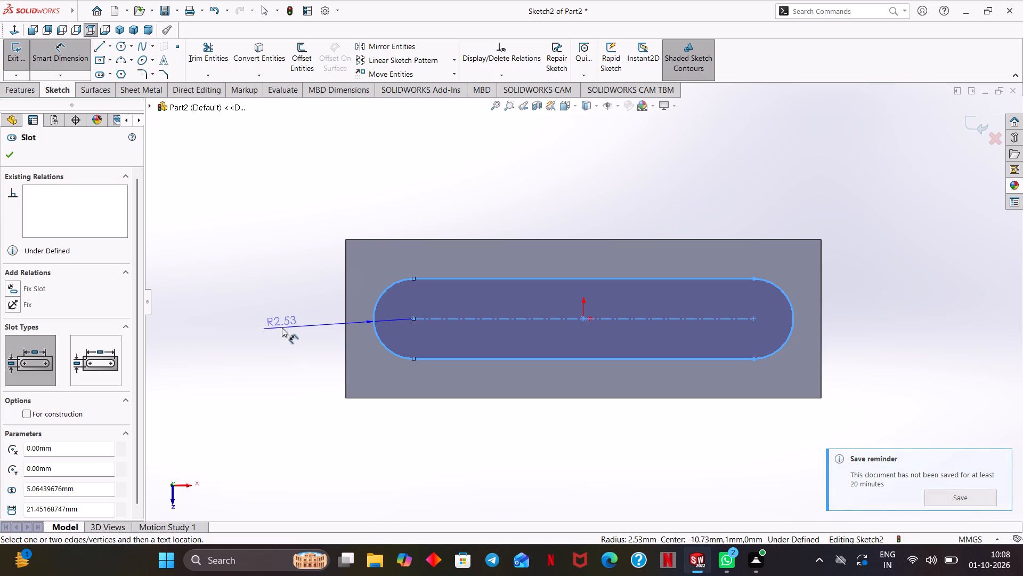
{"action": "left_click", "coordinate": [282, 327]}
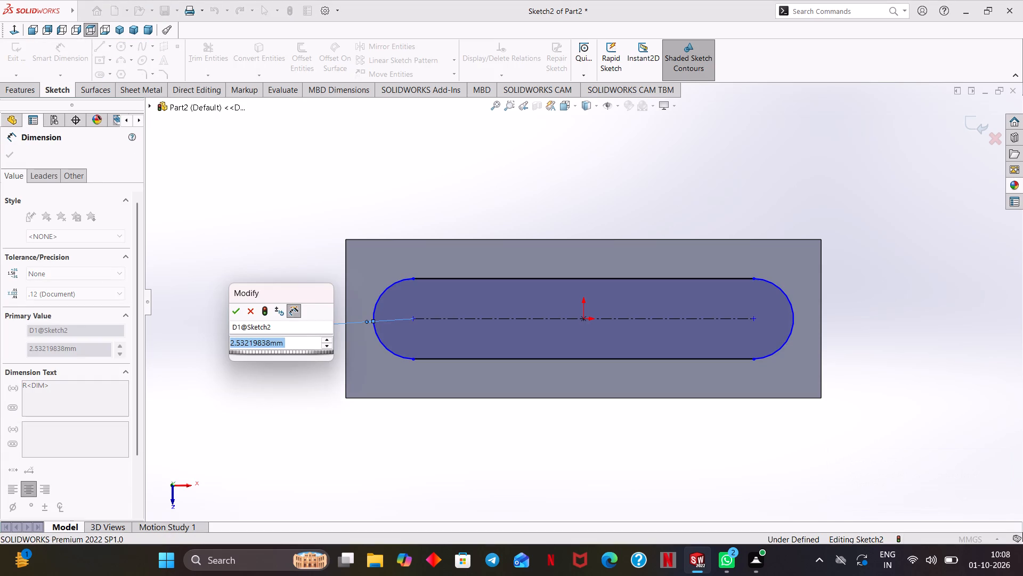
{"action": "type", "text": "3.5"}
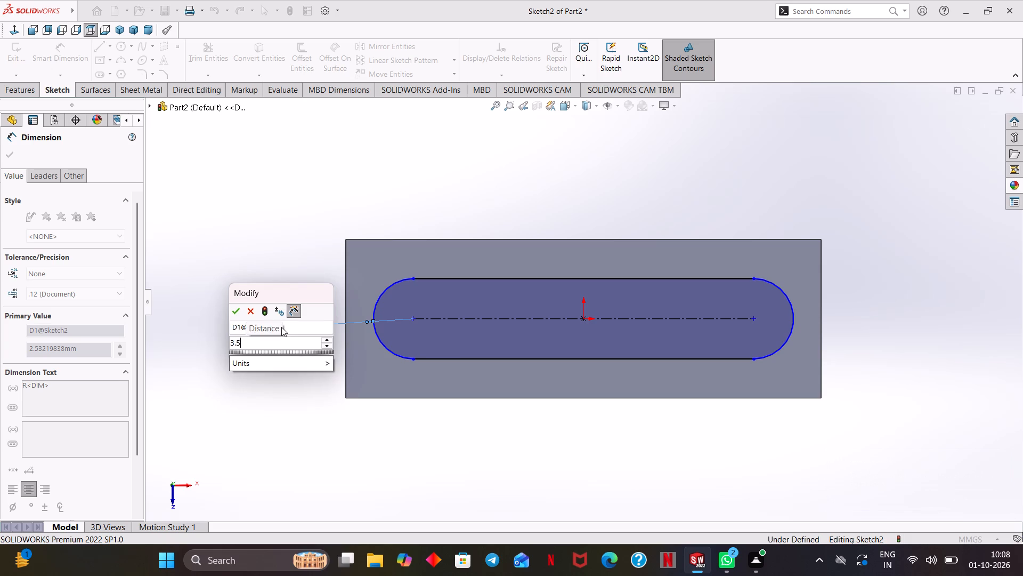
{"action": "type", "text": "*2"}
{"action": "key", "text": "Return"}
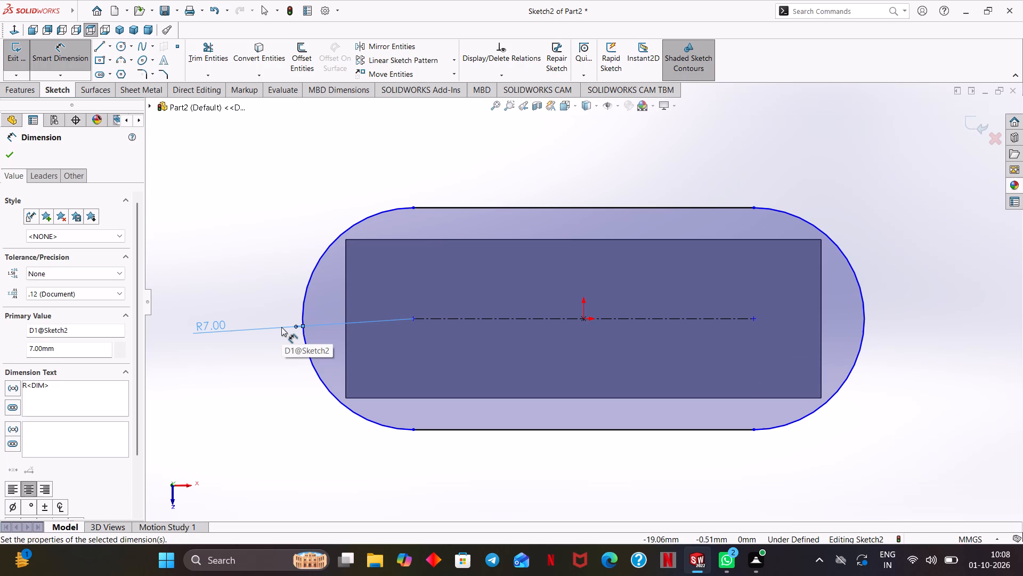
Set the slot's end radius to 3.5 mm.
{"action": "double_click", "coordinate": [214, 322]}
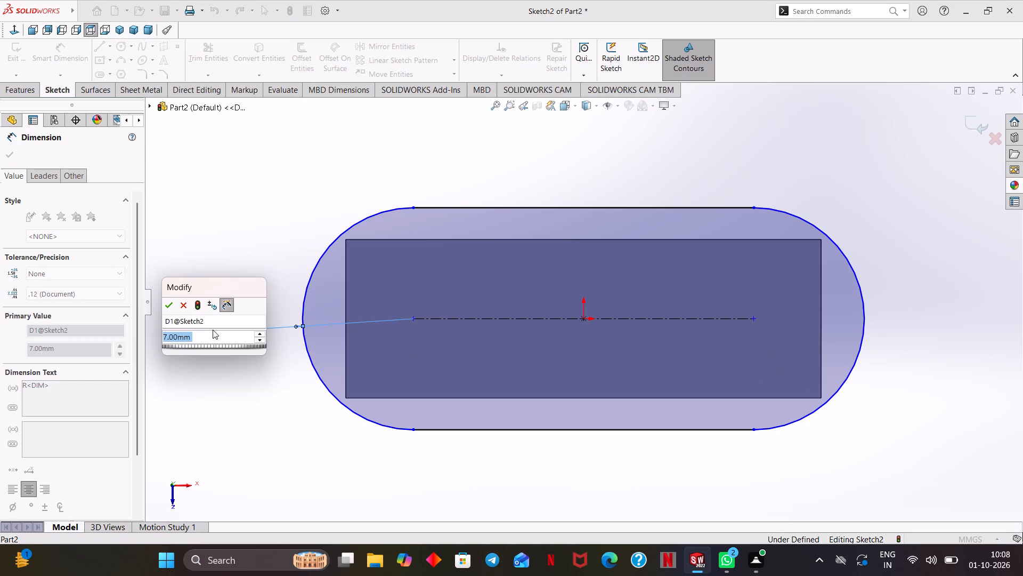
{"action": "type", "text": "3.5"}
{"action": "key", "text": "Return"}
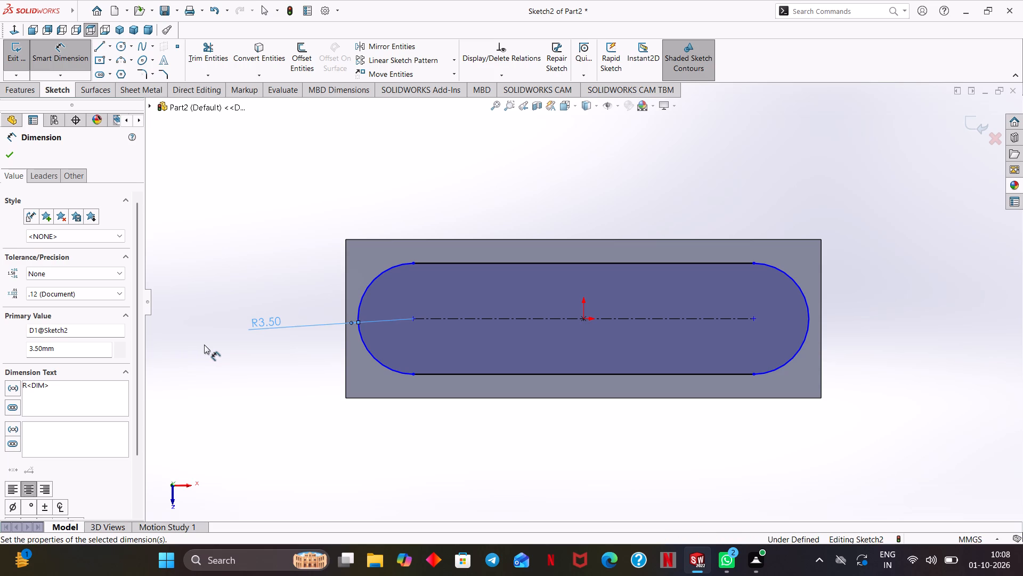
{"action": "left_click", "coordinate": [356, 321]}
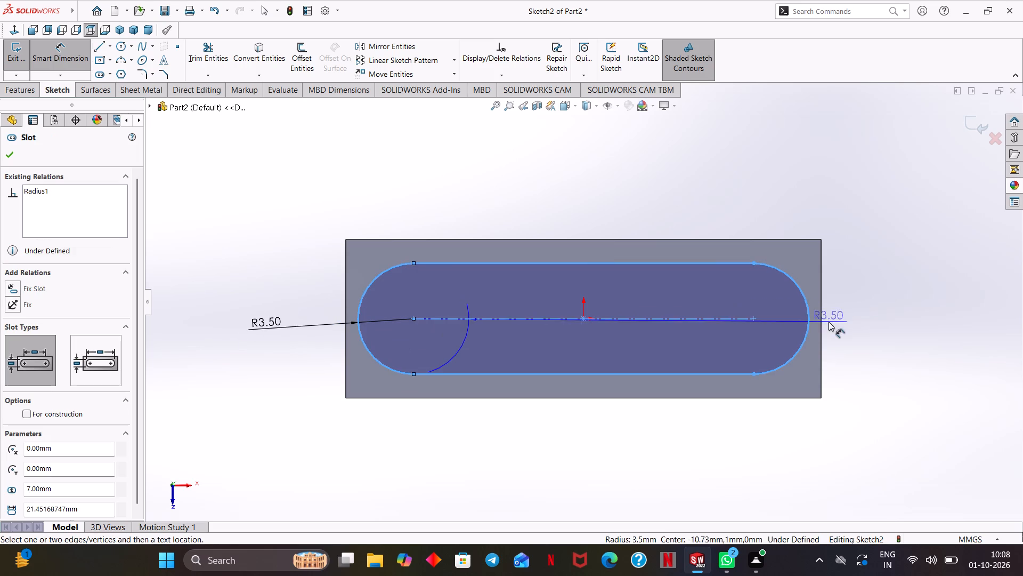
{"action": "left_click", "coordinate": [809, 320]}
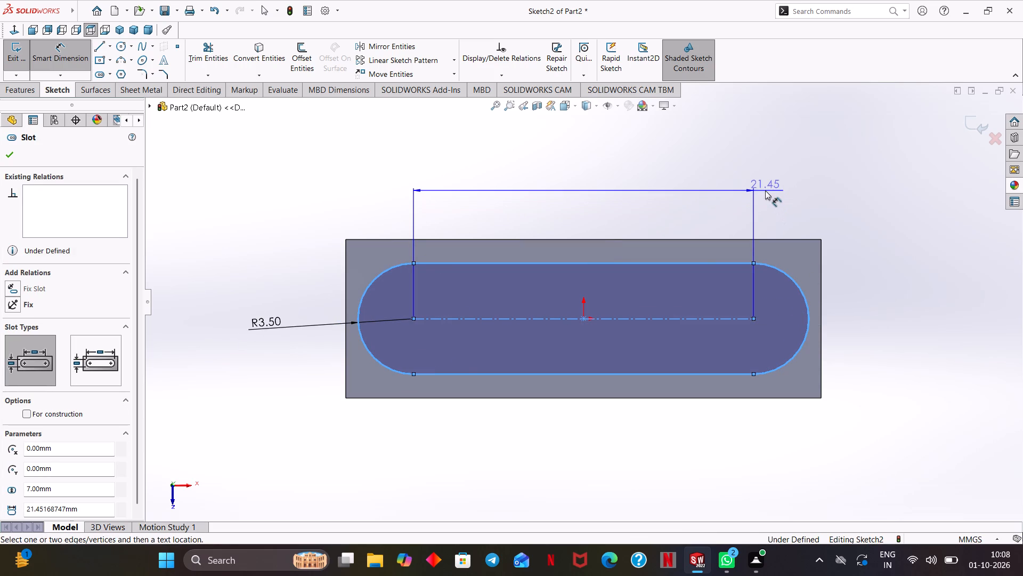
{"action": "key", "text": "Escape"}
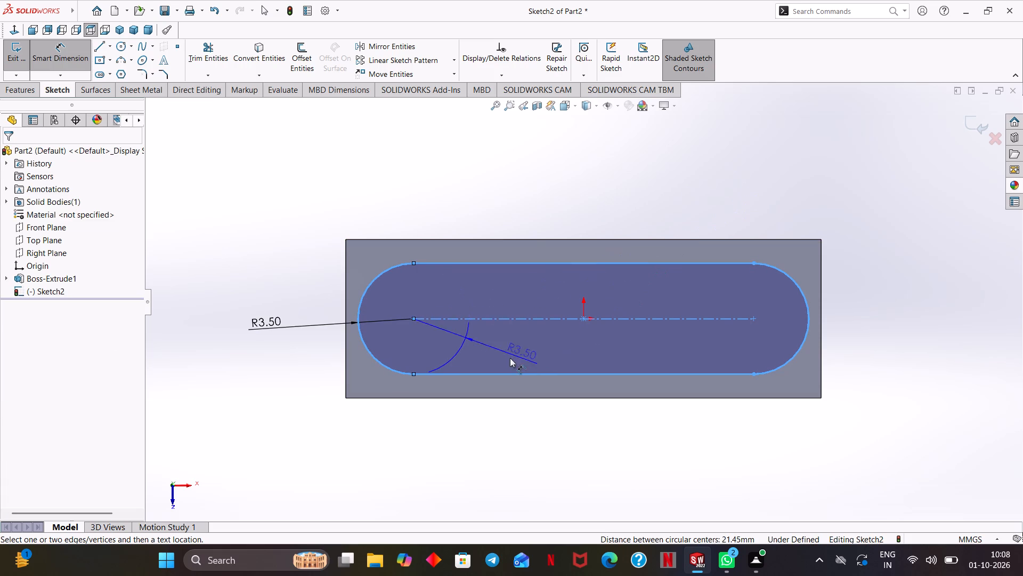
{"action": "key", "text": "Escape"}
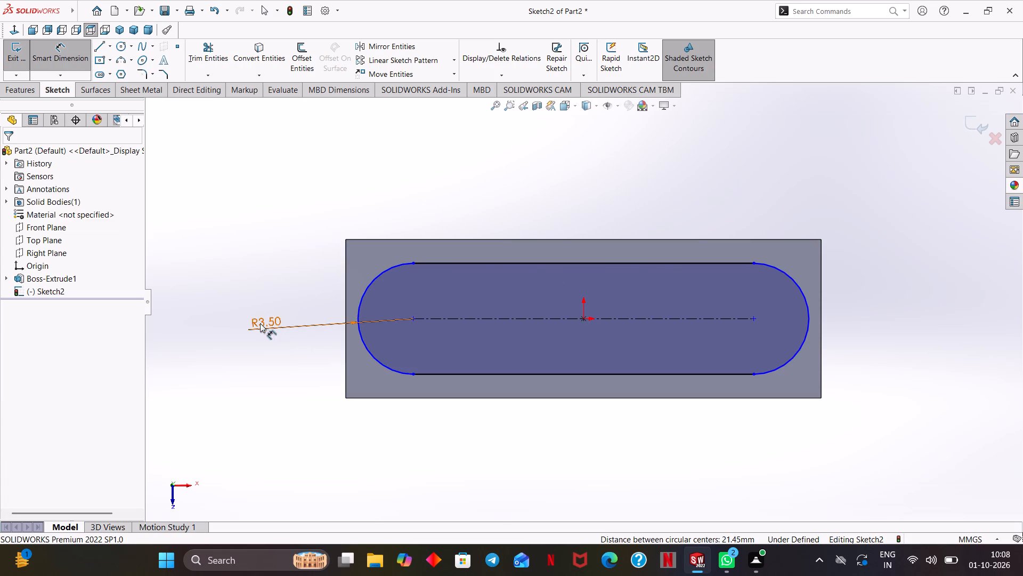
Move the slot's radius dimension below and outside the plate's lower left corner.
{"action": "left_click_drag", "start_coordinate": [262, 319], "coordinate": [297, 467]}
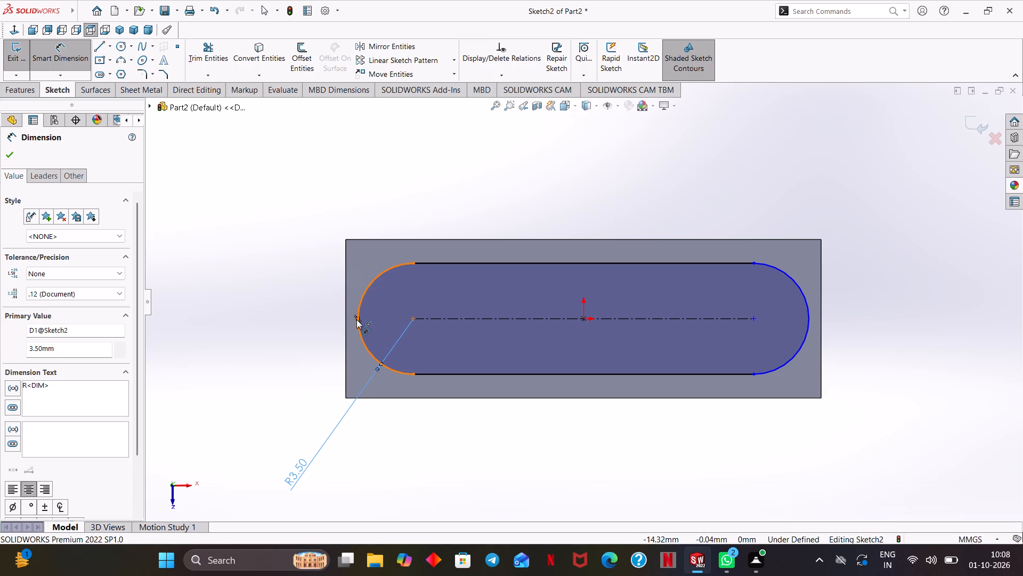
Dimension the slot's overall length between its outermost arc points as 22.5 mm.
{"action": "left_click", "coordinate": [356, 318]}
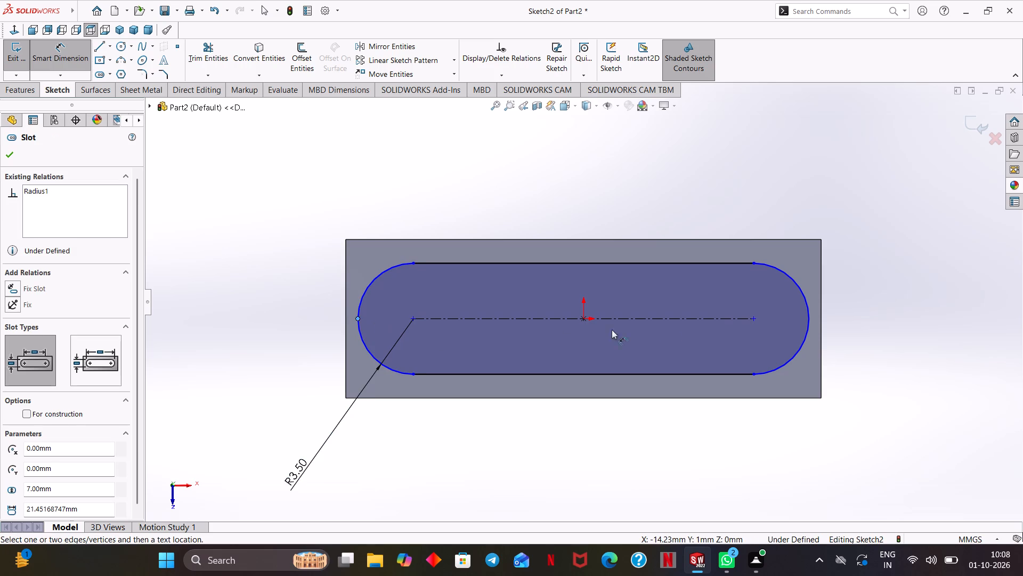
{"action": "left_click", "coordinate": [809, 318]}
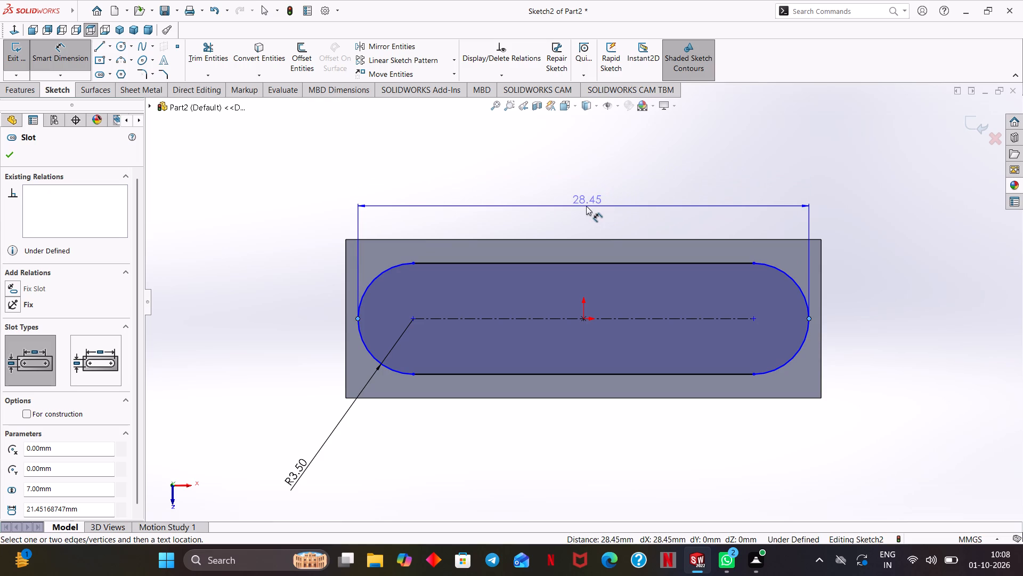
{"action": "left_click", "coordinate": [586, 206]}
{"action": "type", "text": "22.5"}
{"action": "key", "text": "Return"}
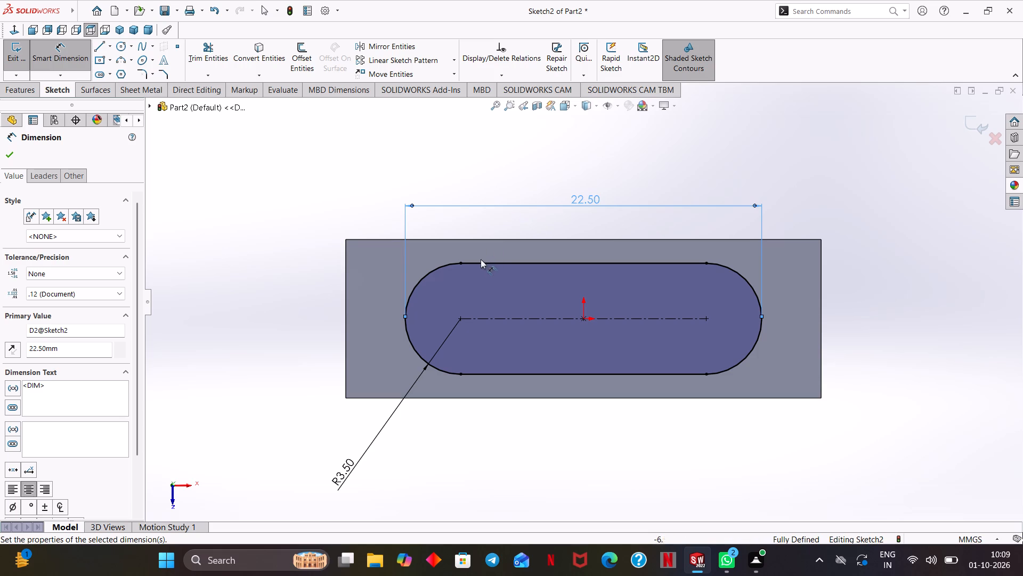
Add a vertical width dimension between the endpoints of the slot's left end arc, placed outside the plate's left edge.
{"action": "left_click", "coordinate": [460, 263]}
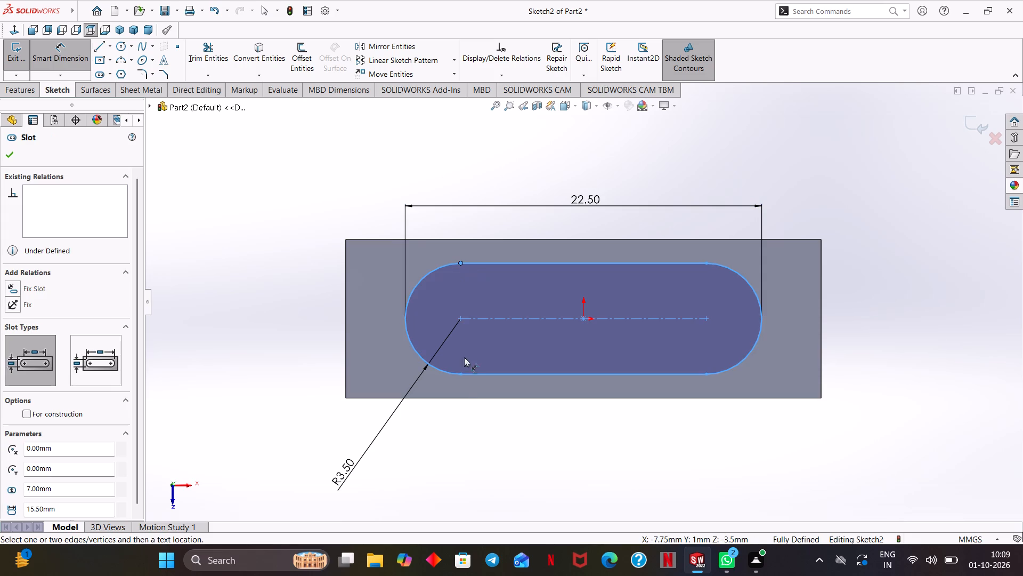
{"action": "left_click", "coordinate": [461, 372]}
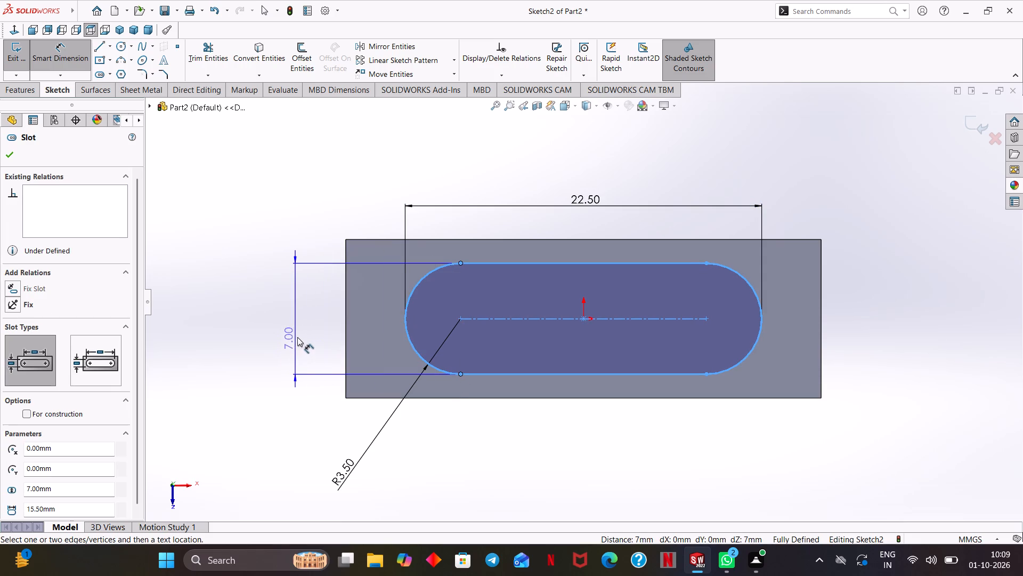
{"action": "left_click", "coordinate": [297, 337]}
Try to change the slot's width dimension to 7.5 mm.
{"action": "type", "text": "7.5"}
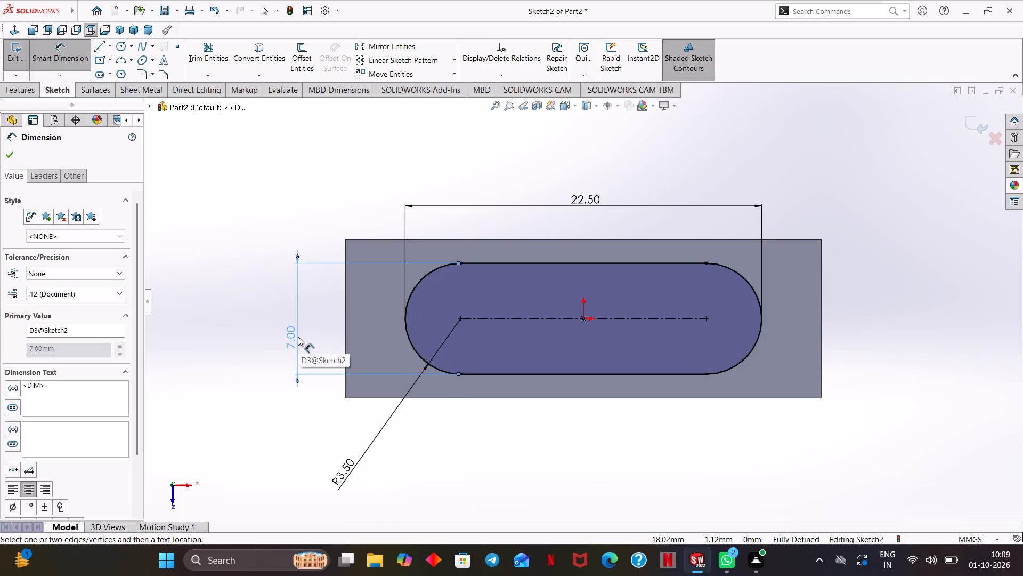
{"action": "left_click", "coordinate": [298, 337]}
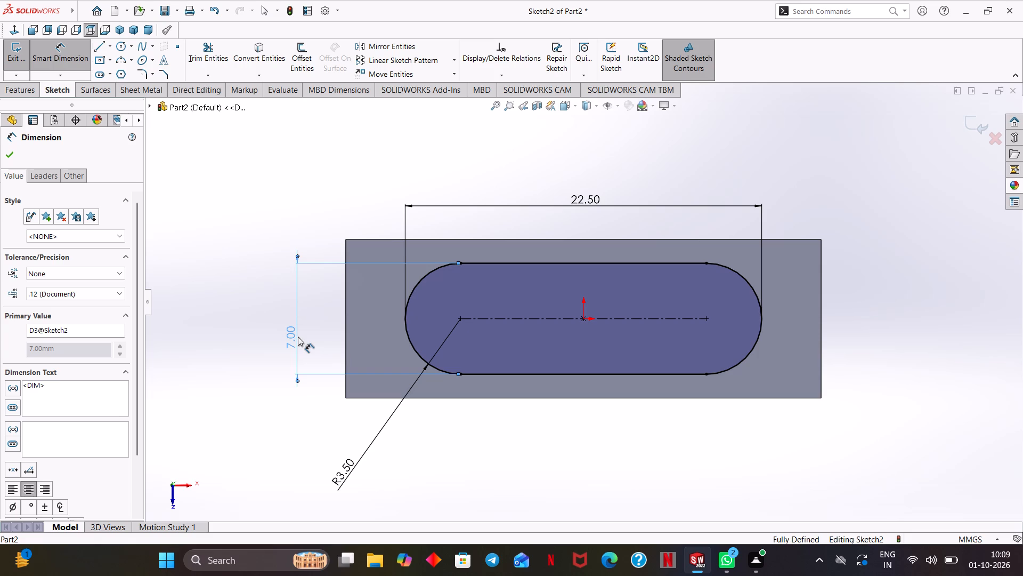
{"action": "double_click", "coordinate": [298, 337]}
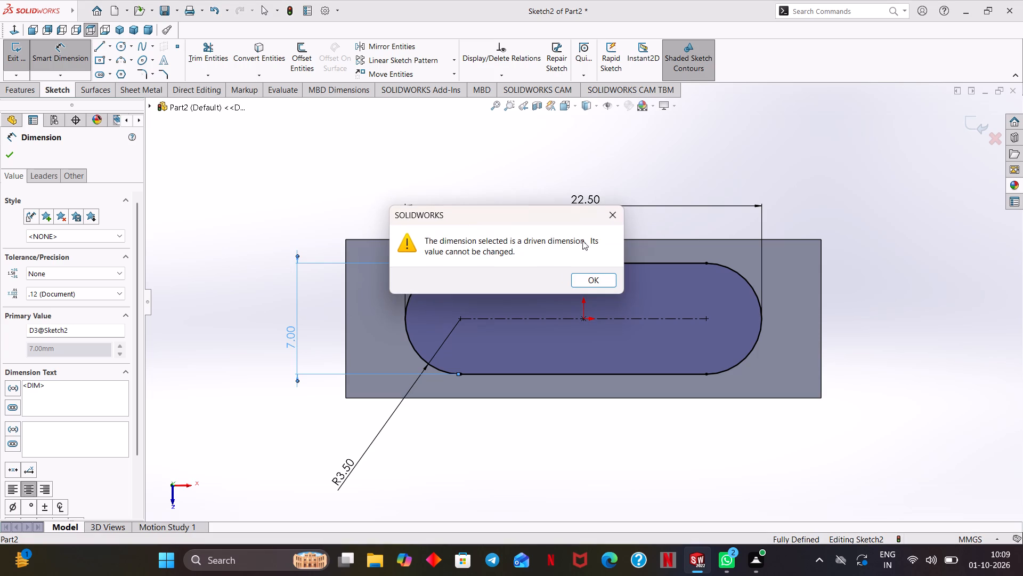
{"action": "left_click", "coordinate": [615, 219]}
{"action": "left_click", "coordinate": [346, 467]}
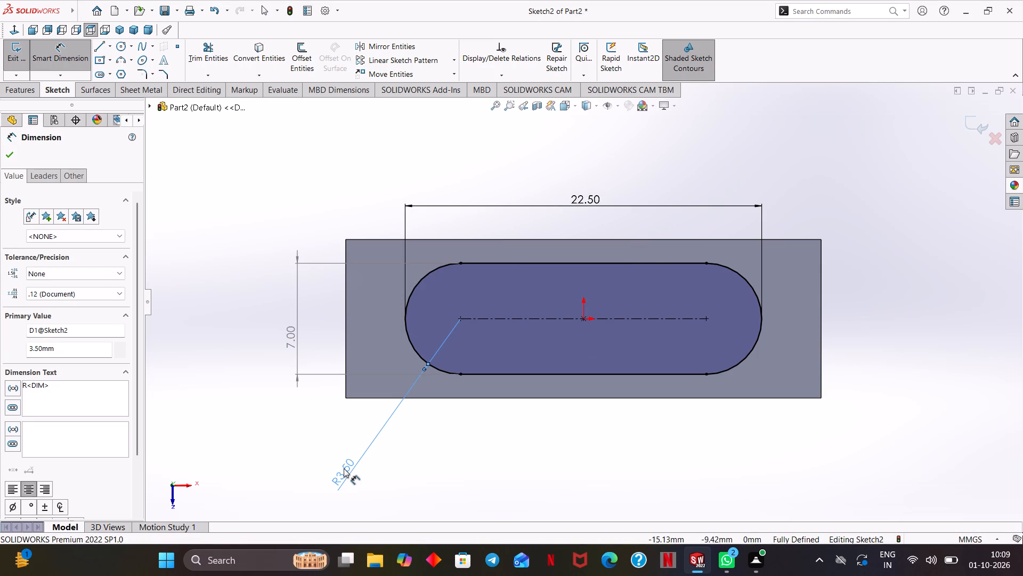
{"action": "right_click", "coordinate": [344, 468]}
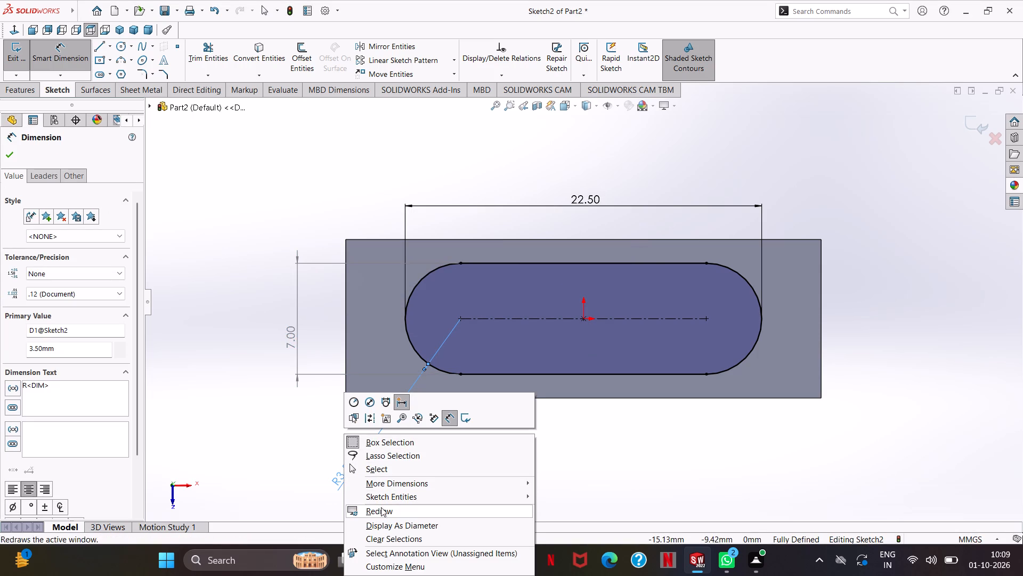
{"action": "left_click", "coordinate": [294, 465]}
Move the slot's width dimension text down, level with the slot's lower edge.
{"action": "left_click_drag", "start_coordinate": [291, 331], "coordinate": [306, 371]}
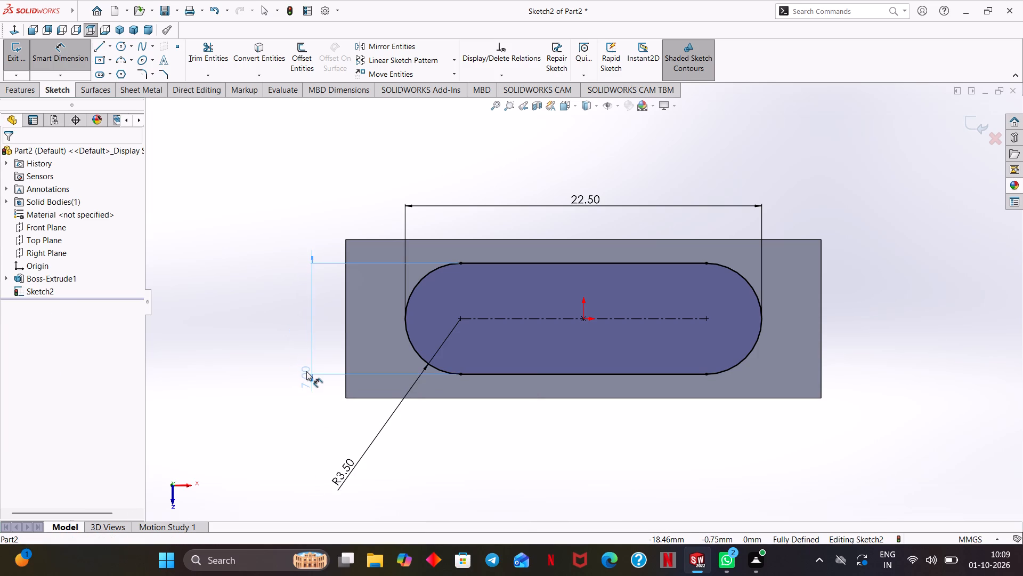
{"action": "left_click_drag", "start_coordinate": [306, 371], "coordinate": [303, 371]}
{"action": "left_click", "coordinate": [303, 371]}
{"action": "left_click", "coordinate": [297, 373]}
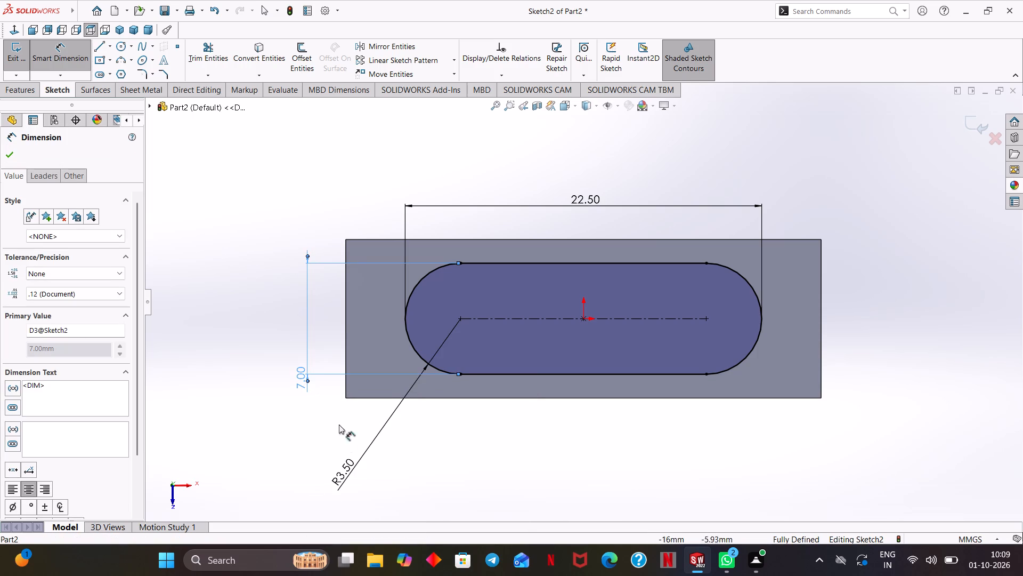
Set the slot's end radius to 3.75 mm.
{"action": "double_click", "coordinate": [341, 462]}
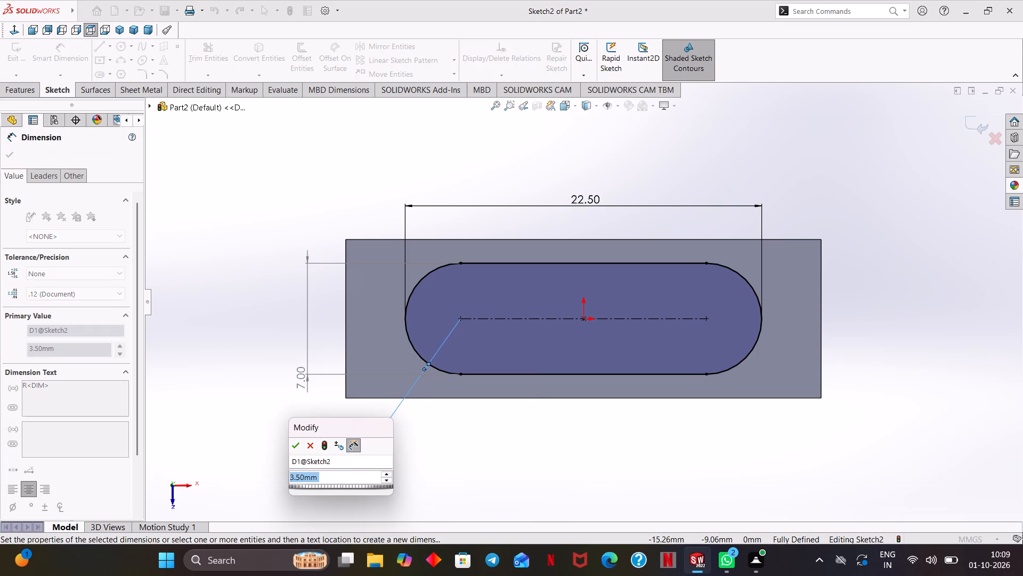
{"action": "type", "text": "3.75"}
{"action": "key", "text": "Return"}
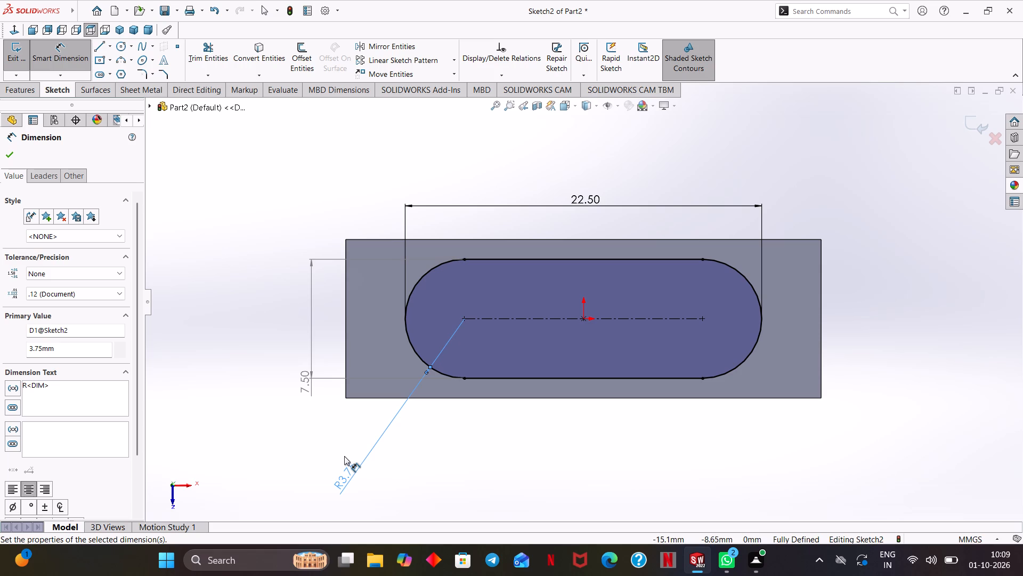
Move the slot's width dimension beside the plate's left edge, with its text near mid-height, and finish dimensioning.
{"action": "left_click_drag", "start_coordinate": [304, 379], "coordinate": [313, 348]}
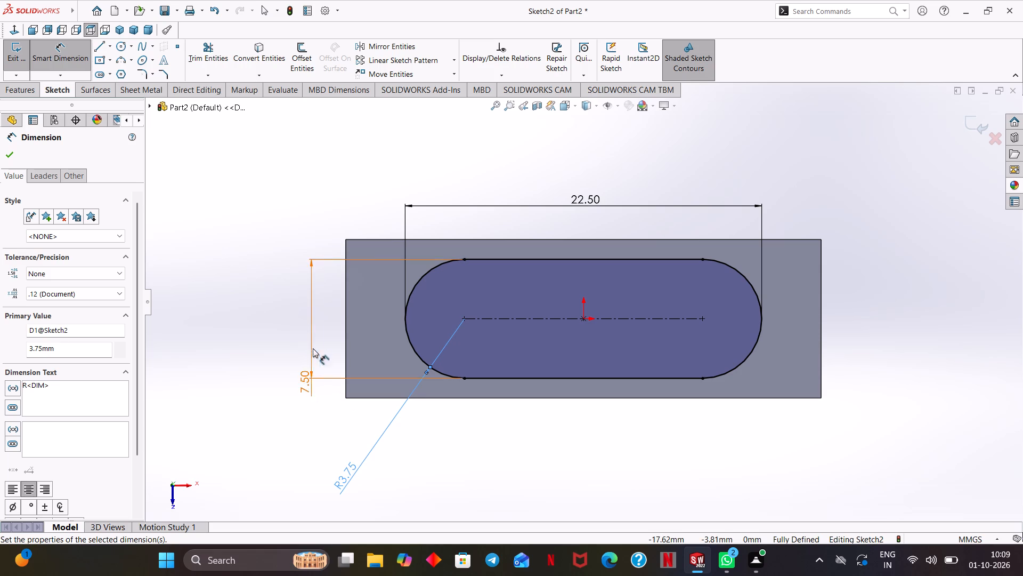
{"action": "left_click_drag", "start_coordinate": [313, 348], "coordinate": [316, 322]}
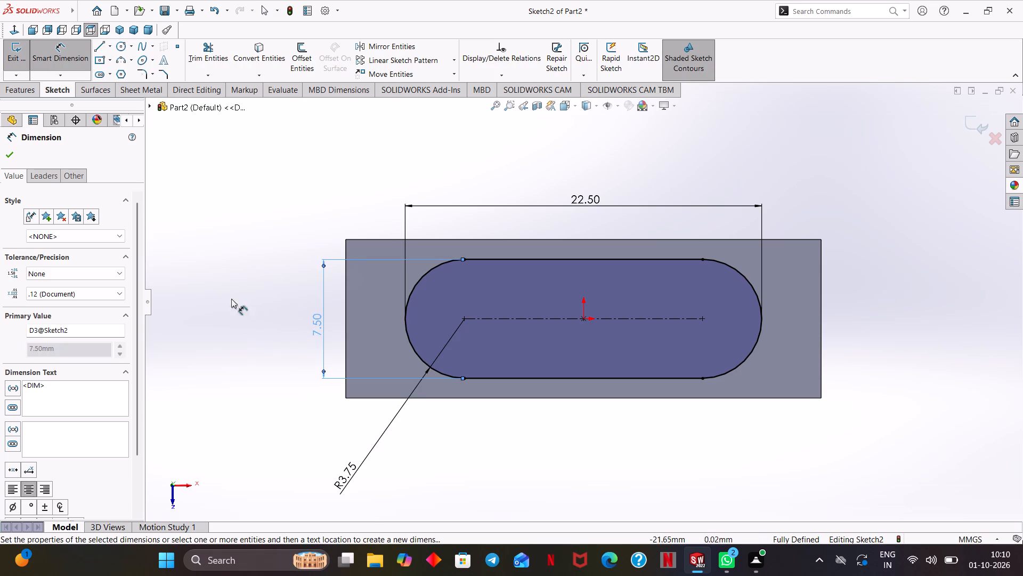
{"action": "left_click", "coordinate": [7, 157]}
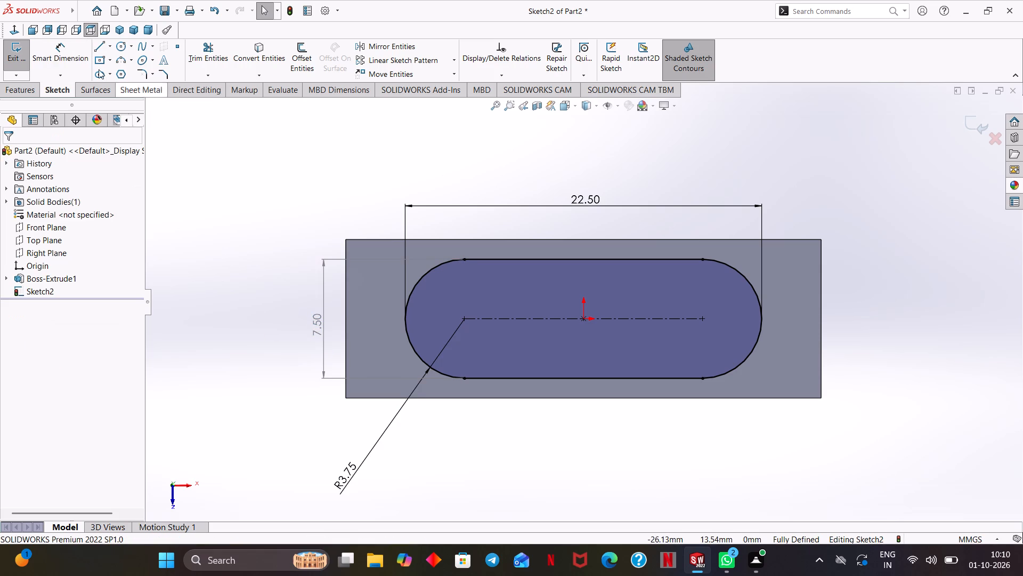
Draw a 22.5 mm horizontal line through the slot's centre, joining the outermost points of its two end arcs.
{"action": "left_click", "coordinate": [98, 50]}
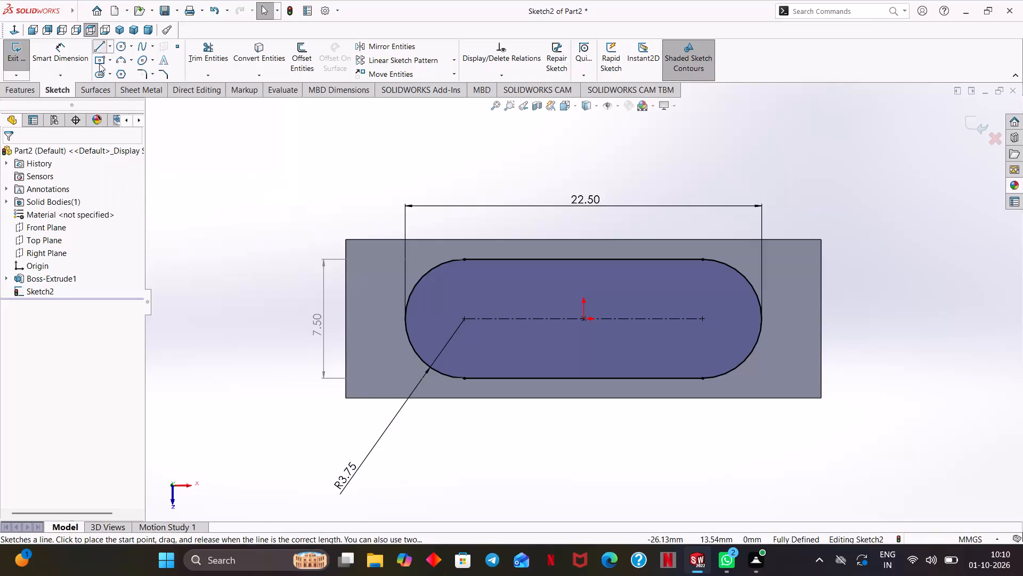
{"action": "left_click", "coordinate": [405, 319]}
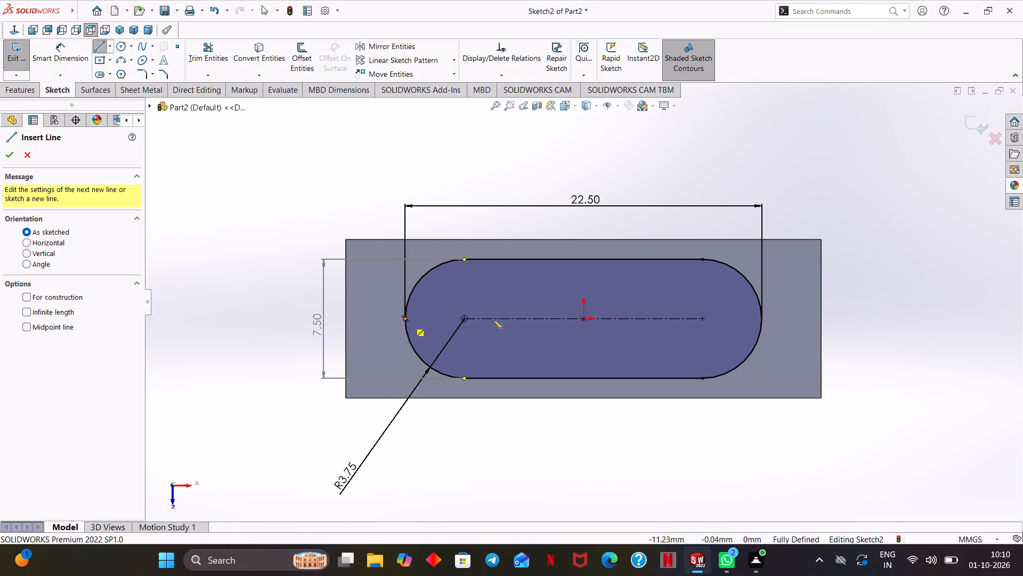
{"action": "left_click", "coordinate": [762, 318]}
{"action": "right_click", "coordinate": [852, 281]}
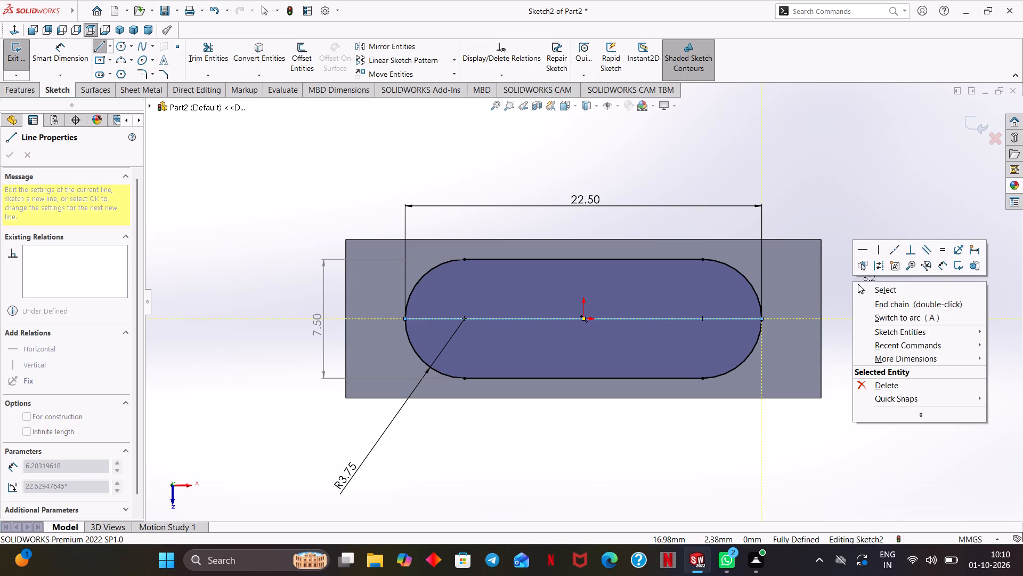
{"action": "left_click", "coordinate": [874, 289]}
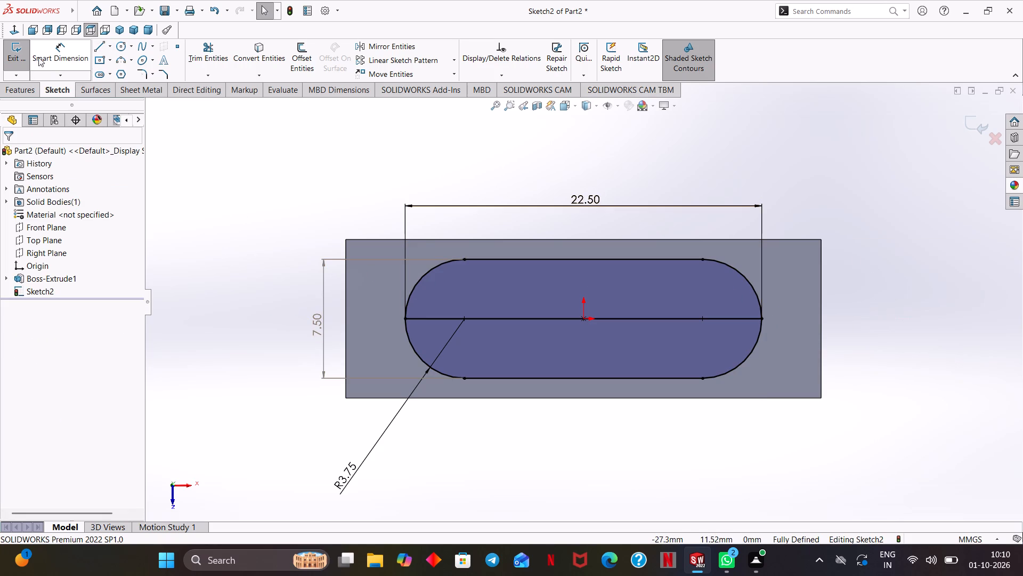
Extrude only the rear half region of the slot sketch 1.5 mm upward from the plate, merged with it.
{"action": "left_click", "coordinate": [28, 91]}
{"action": "left_click", "coordinate": [17, 57]}
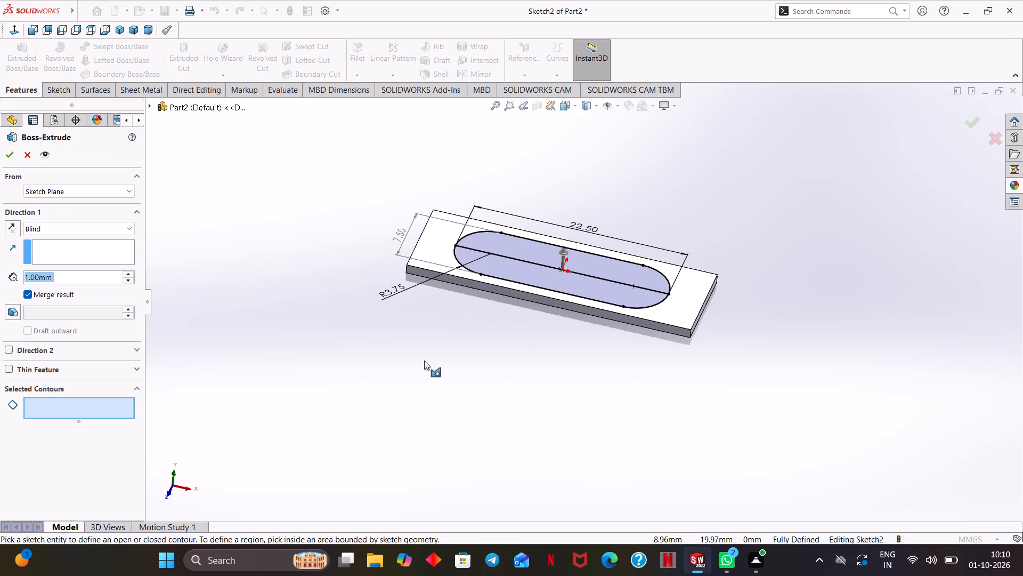
{"action": "scroll", "coordinate": [441, 350], "scroll_direction": "up", "scroll_amount": 1}
{"action": "scroll", "coordinate": [545, 333], "scroll_direction": "up", "scroll_amount": 1}
{"action": "scroll", "coordinate": [545, 333], "scroll_direction": "down", "scroll_amount": 2}
{"action": "middle_click_drag", "start_coordinate": [604, 313], "coordinate": [604, 356], "text": "ctrl"}
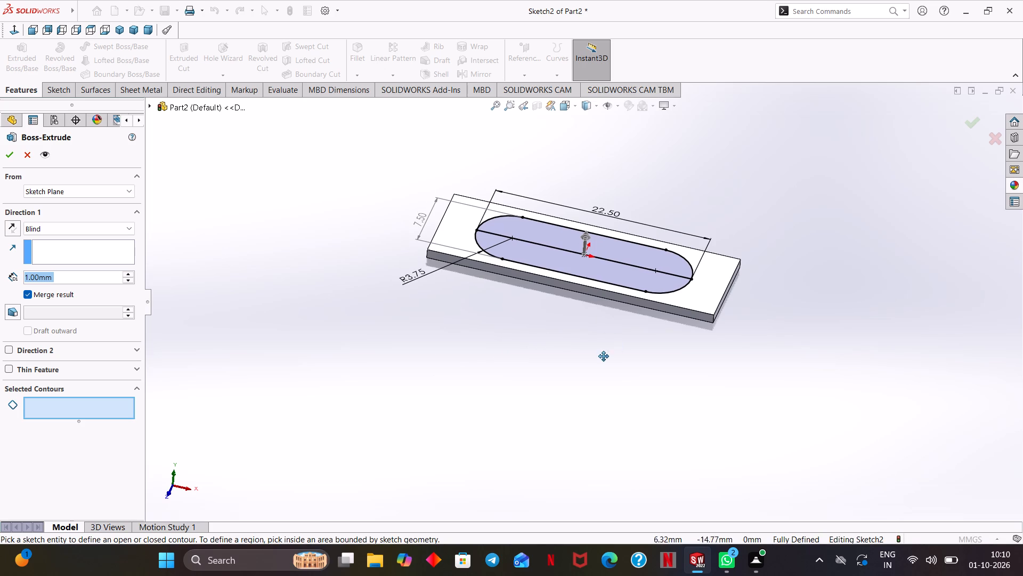
{"action": "middle_click_drag", "start_coordinate": [604, 356], "coordinate": [591, 401], "text": "ctrl"}
{"action": "scroll", "coordinate": [586, 396], "scroll_direction": "down", "scroll_amount": 2}
{"action": "middle_click_drag", "start_coordinate": [582, 391], "coordinate": [582, 420], "text": "ctrl"}
{"action": "scroll", "coordinate": [581, 419], "scroll_direction": "down", "scroll_amount": 1}
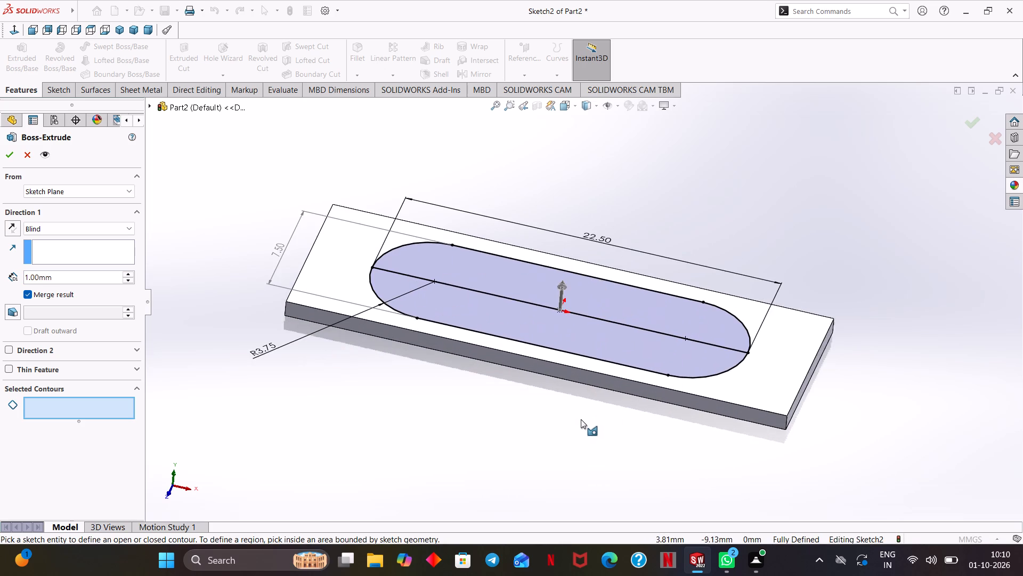
{"action": "middle_click_drag", "start_coordinate": [579, 417], "coordinate": [580, 430], "text": "ctrl"}
{"action": "scroll", "coordinate": [579, 417], "scroll_direction": "down", "scroll_amount": 1, "text": "ctrl"}
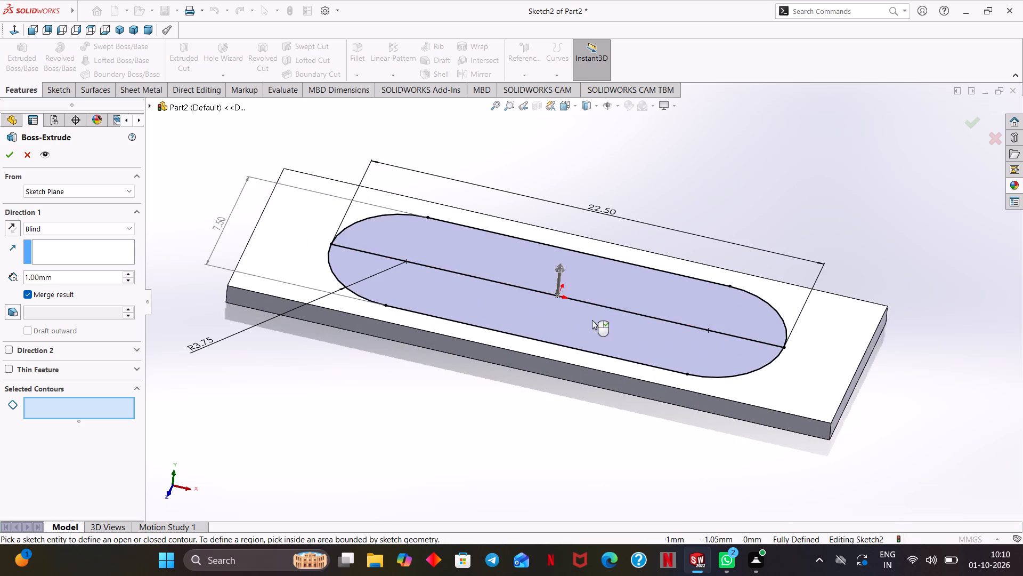
{"action": "left_click", "coordinate": [624, 281]}
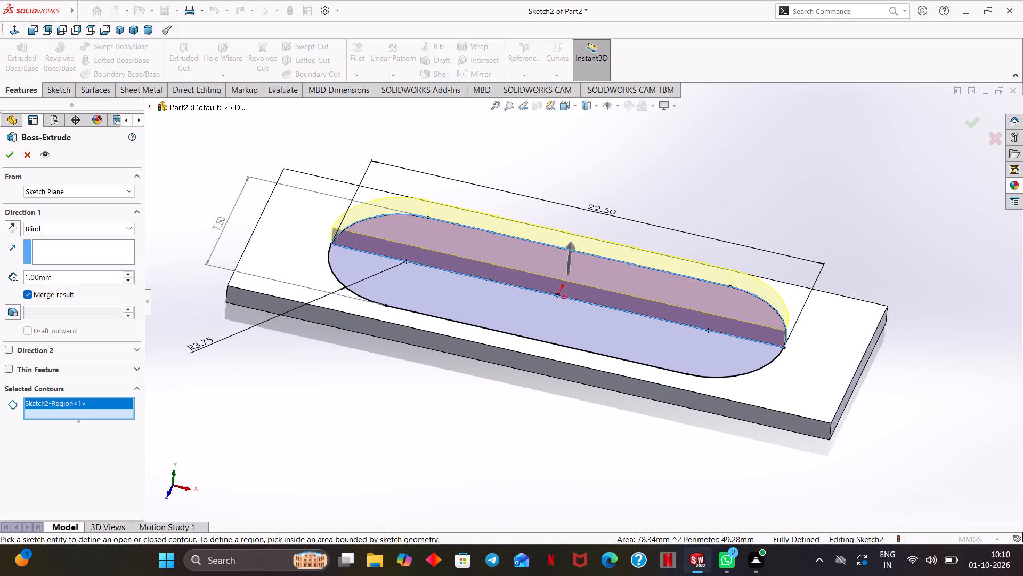
{"action": "left_click_drag", "start_coordinate": [56, 279], "coordinate": [16, 283]}
{"action": "type", "text": "1.5"}
{"action": "key", "text": "Return"}
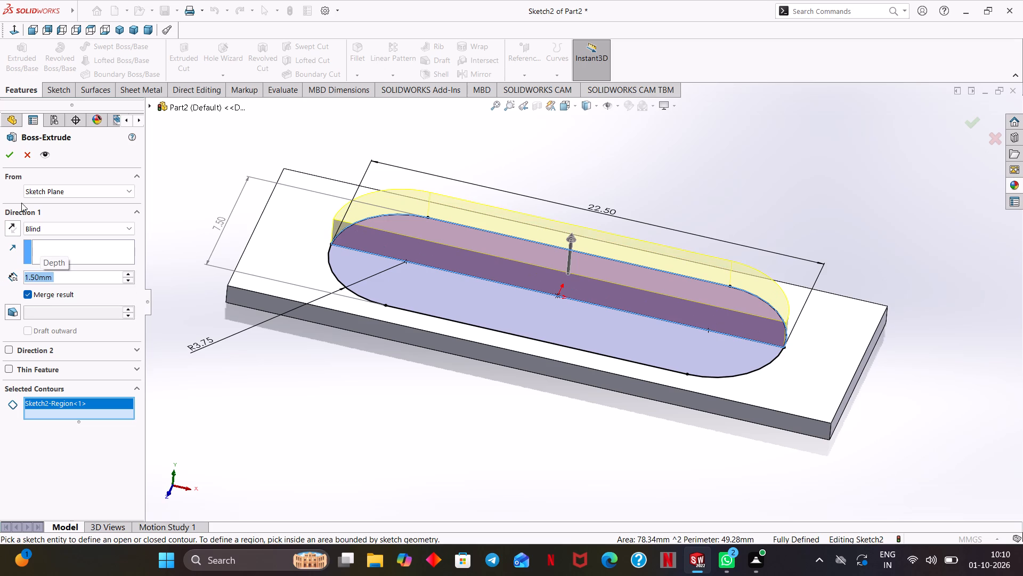
{"action": "left_click", "coordinate": [6, 155]}
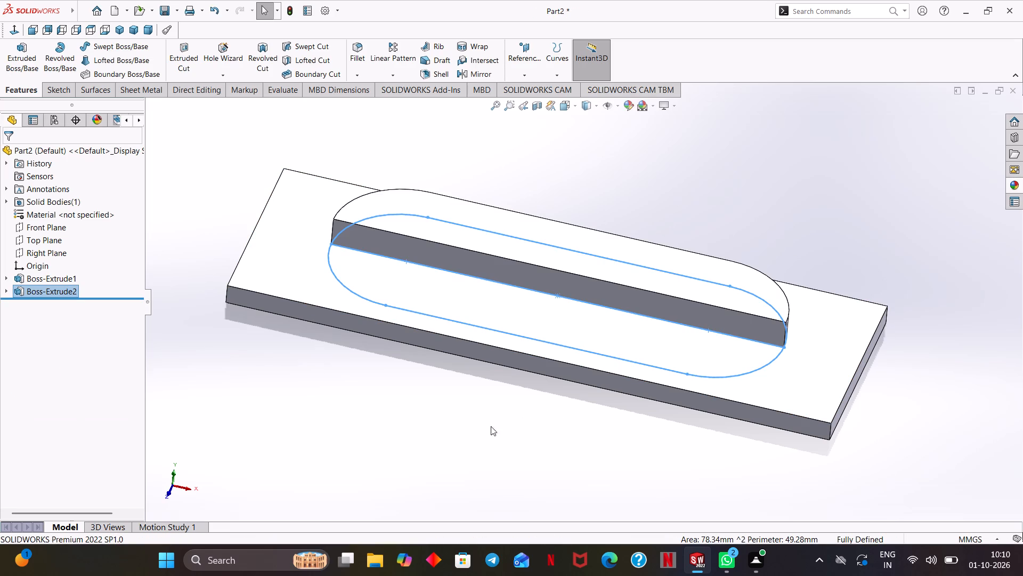
{"action": "left_click", "coordinate": [482, 430]}
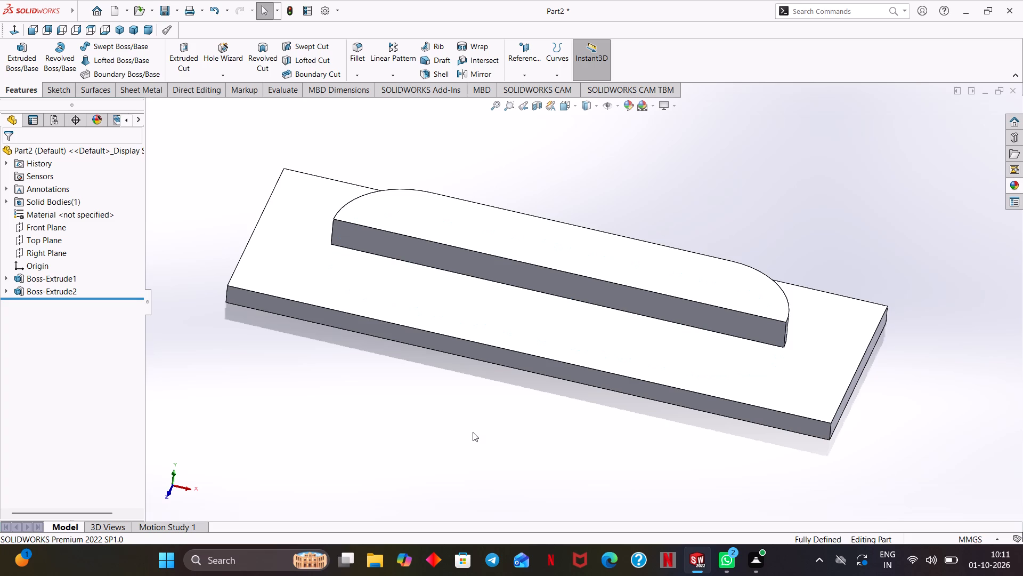
Examine the extruded half-slot block on the plate from several angles.
{"action": "left_click", "coordinate": [475, 435]}
{"action": "scroll", "coordinate": [556, 460], "scroll_direction": "up", "scroll_amount": 1}
{"action": "middle_click_drag", "start_coordinate": [562, 457], "coordinate": [519, 447]}
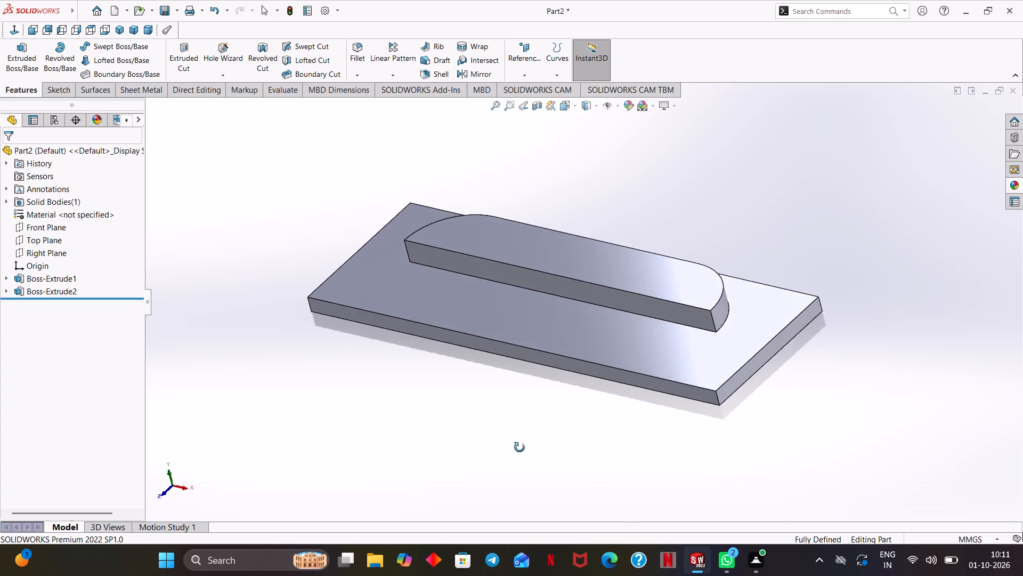
{"action": "middle_click_drag", "start_coordinate": [519, 447], "coordinate": [192, 400]}
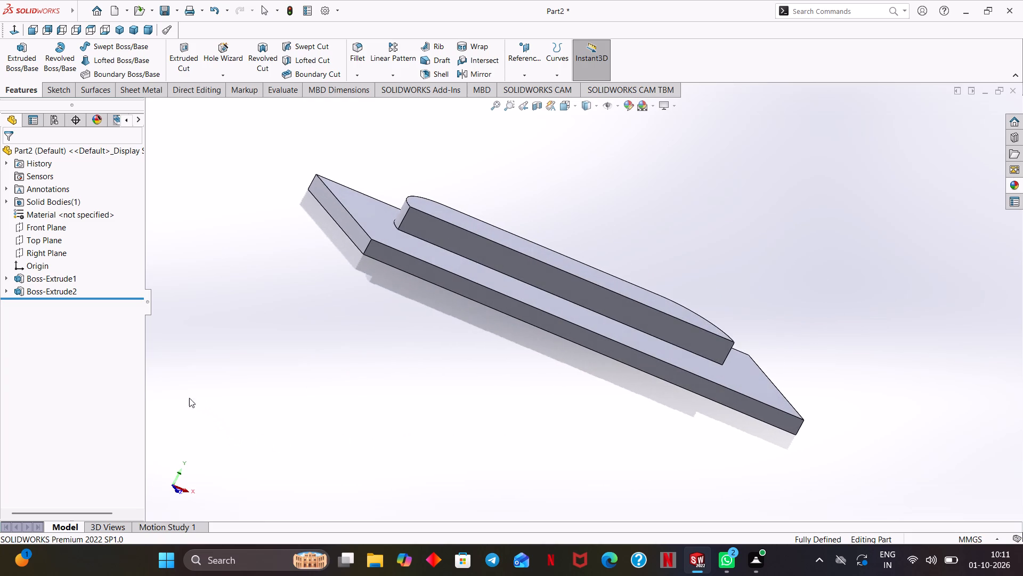
{"action": "middle_click_drag", "start_coordinate": [494, 436], "coordinate": [422, 399]}
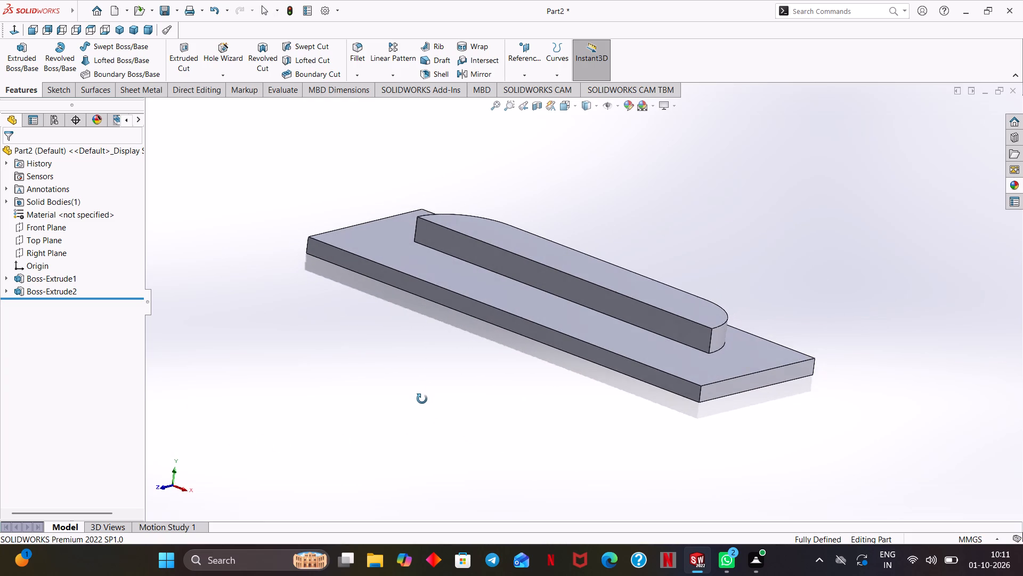
{"action": "middle_click_drag", "start_coordinate": [422, 399], "coordinate": [431, 422]}
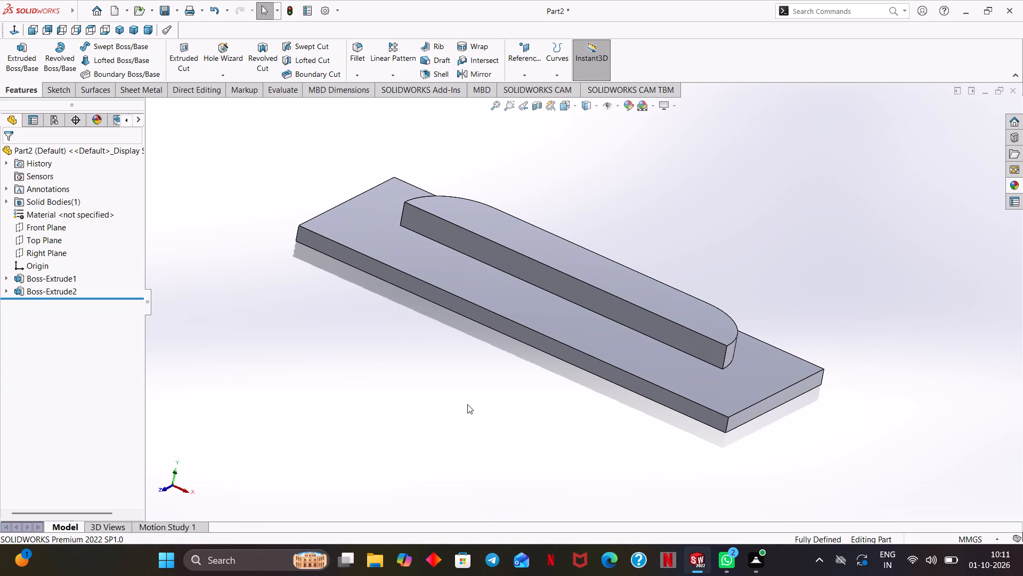
{"action": "middle_click_drag", "start_coordinate": [472, 401], "coordinate": [458, 426], "text": "ctrl"}
{"action": "middle_click_drag", "start_coordinate": [485, 438], "coordinate": [494, 439]}
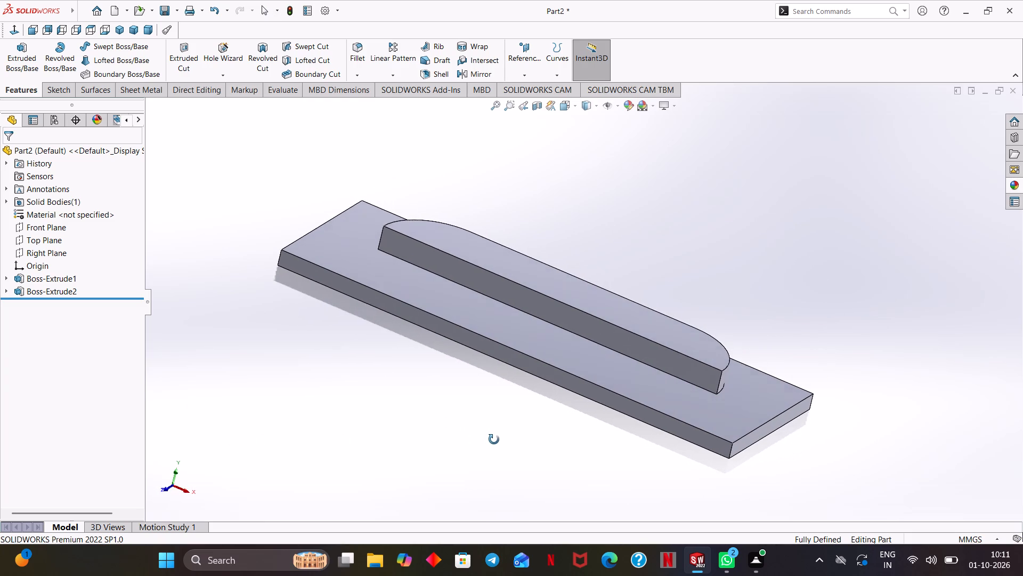
{"action": "middle_click_drag", "start_coordinate": [494, 439], "coordinate": [494, 442]}
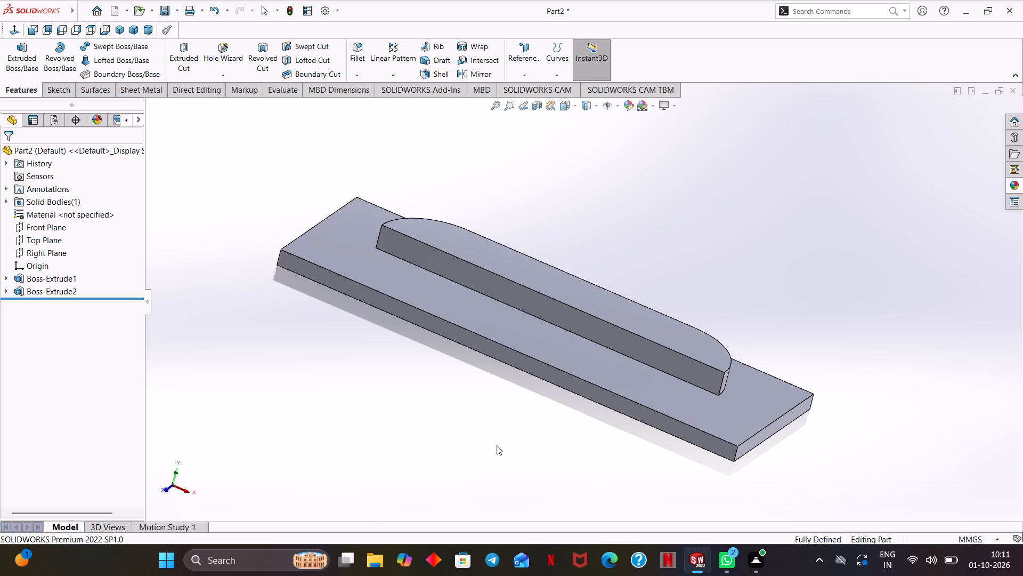
{"action": "middle_click_drag", "start_coordinate": [497, 450], "coordinate": [508, 445], "text": "ctrl"}
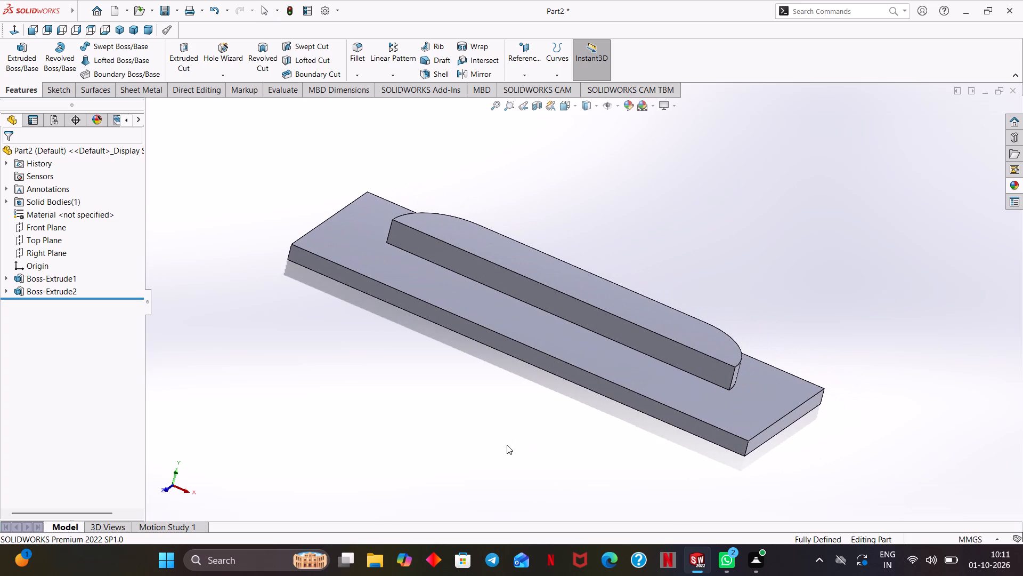
Examine the plate and its half-slot block from underneath and from above.
{"action": "middle_click_drag", "start_coordinate": [824, 461], "coordinate": [847, 381]}
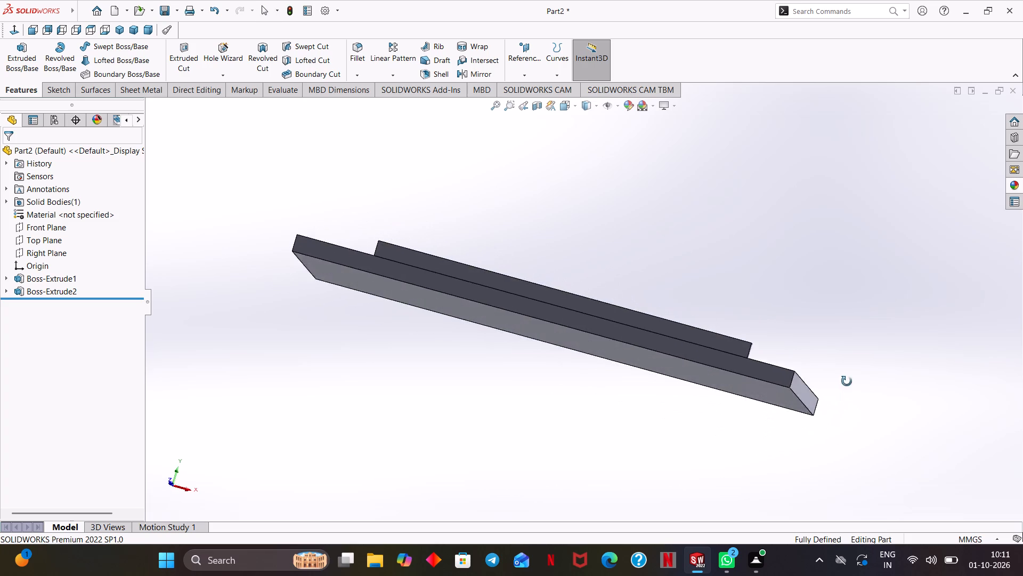
{"action": "middle_click_drag", "start_coordinate": [847, 381], "coordinate": [895, 417]}
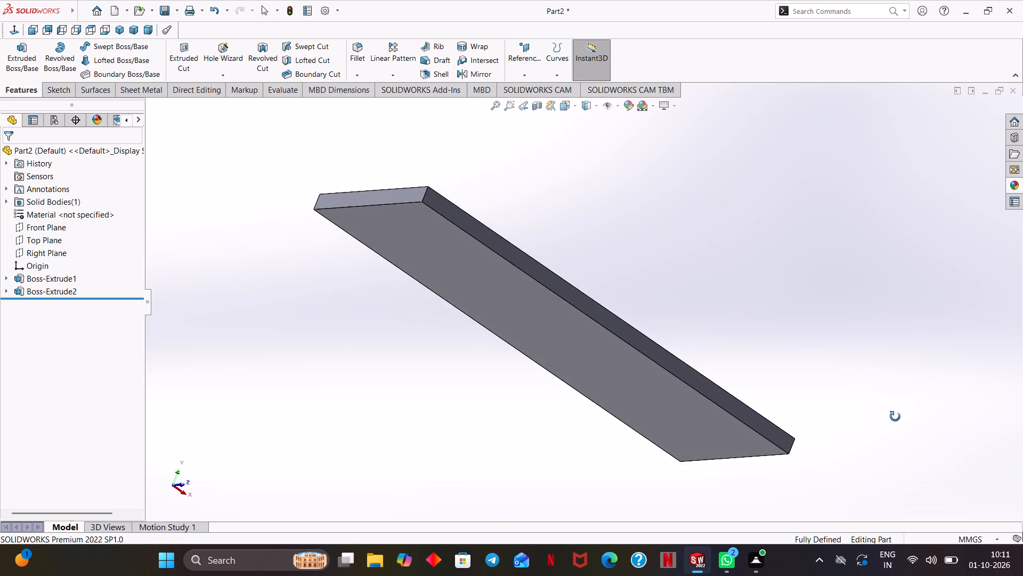
{"action": "middle_click_drag", "start_coordinate": [895, 417], "coordinate": [801, 463]}
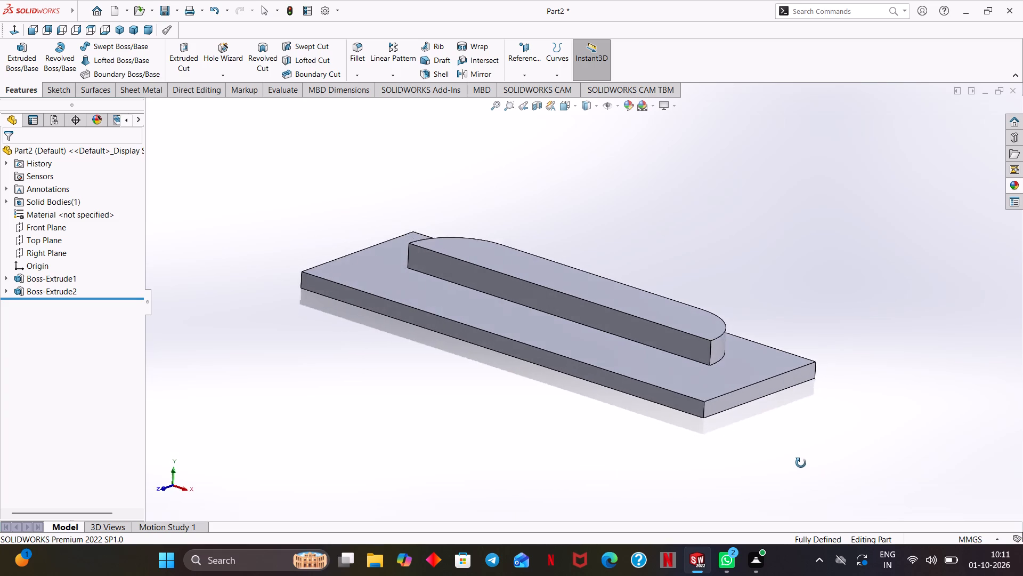
{"action": "middle_click_drag", "start_coordinate": [801, 463], "coordinate": [812, 468]}
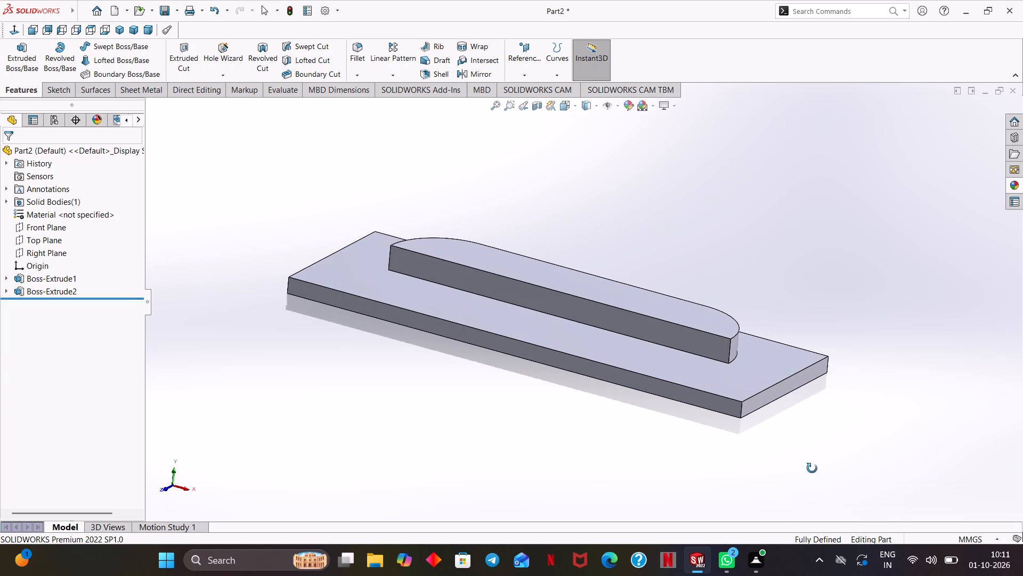
{"action": "middle_click_drag", "start_coordinate": [812, 468], "coordinate": [806, 480]}
{"action": "middle_click_drag", "start_coordinate": [858, 453], "coordinate": [850, 449]}
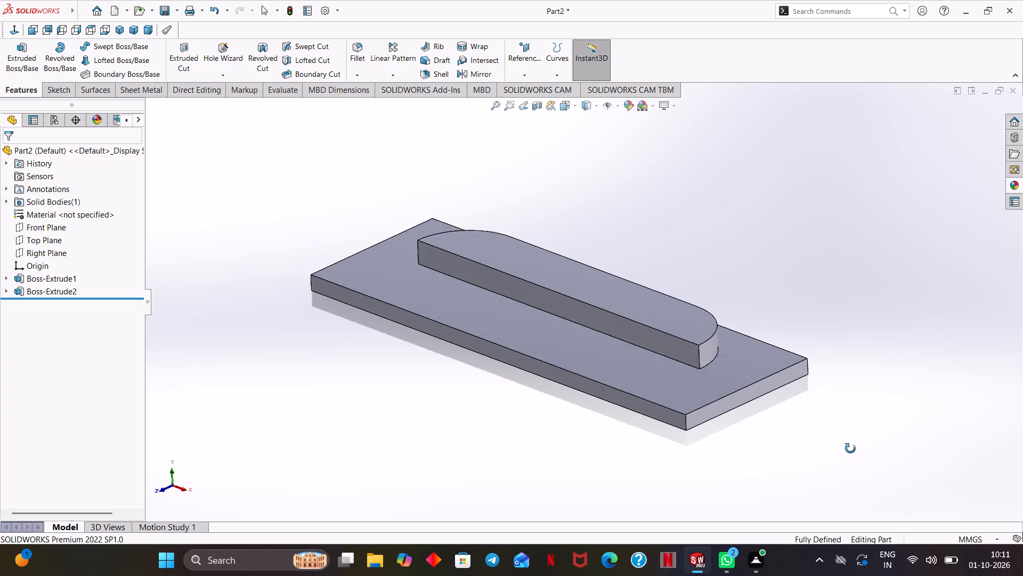
{"action": "middle_click_drag", "start_coordinate": [850, 449], "coordinate": [867, 462]}
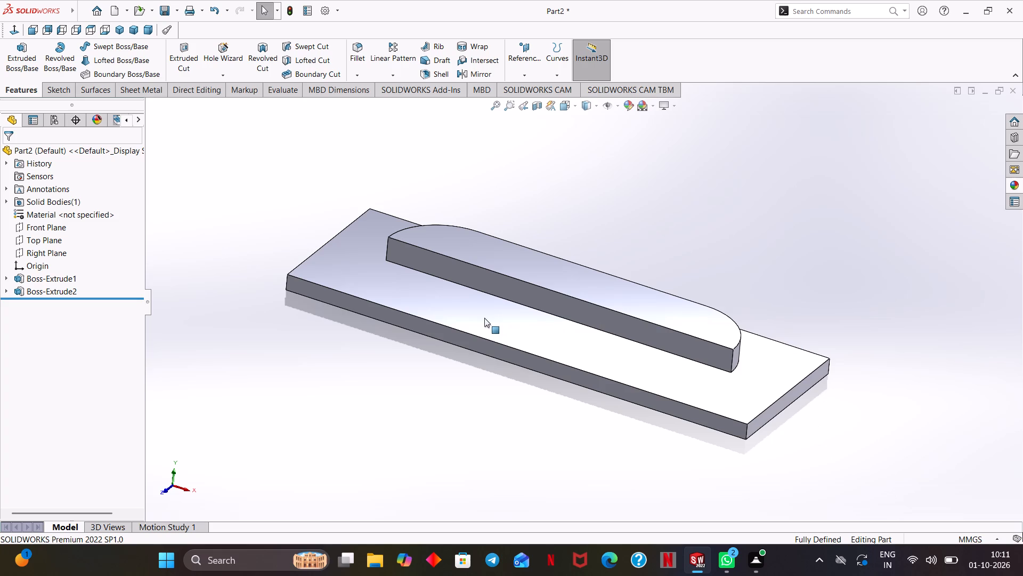
Fillet the half-slot block's curved top edge and its base edge on the plate with a 0.75 mm radius.
{"action": "left_click", "coordinate": [357, 59]}
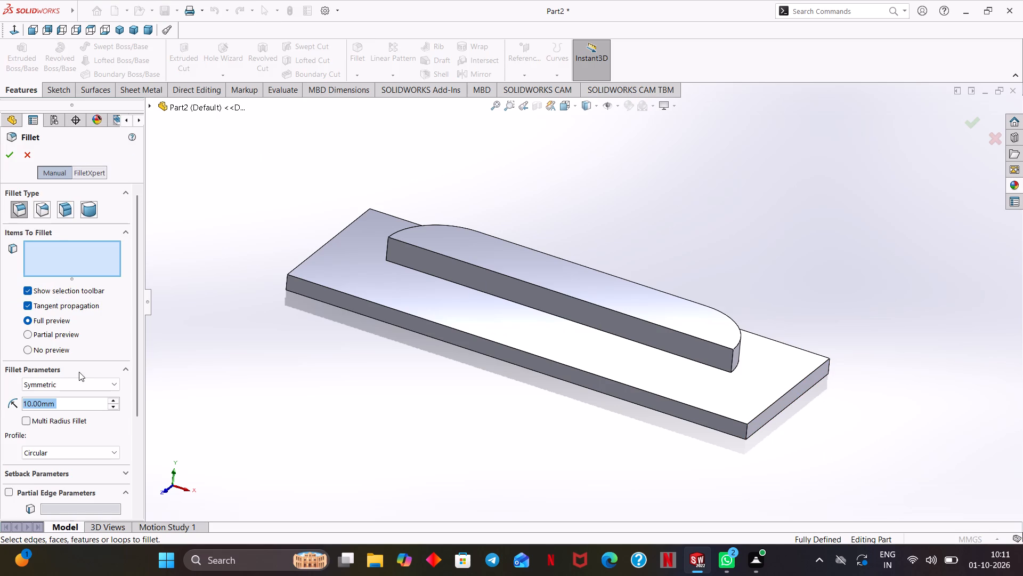
{"action": "type", "text": "0.75"}
{"action": "key", "text": "Return"}
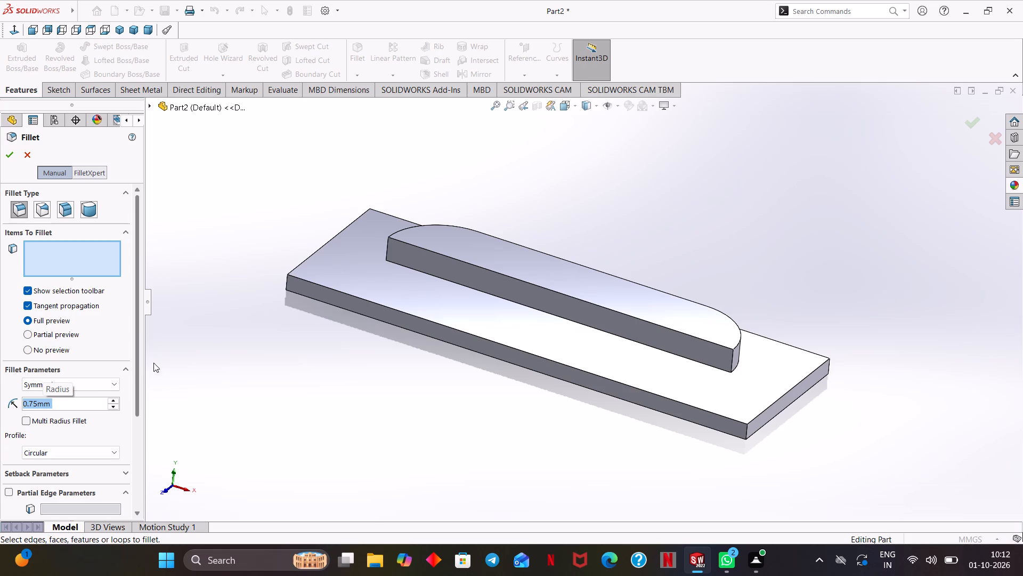
{"action": "middle_click_drag", "start_coordinate": [559, 470], "coordinate": [409, 452]}
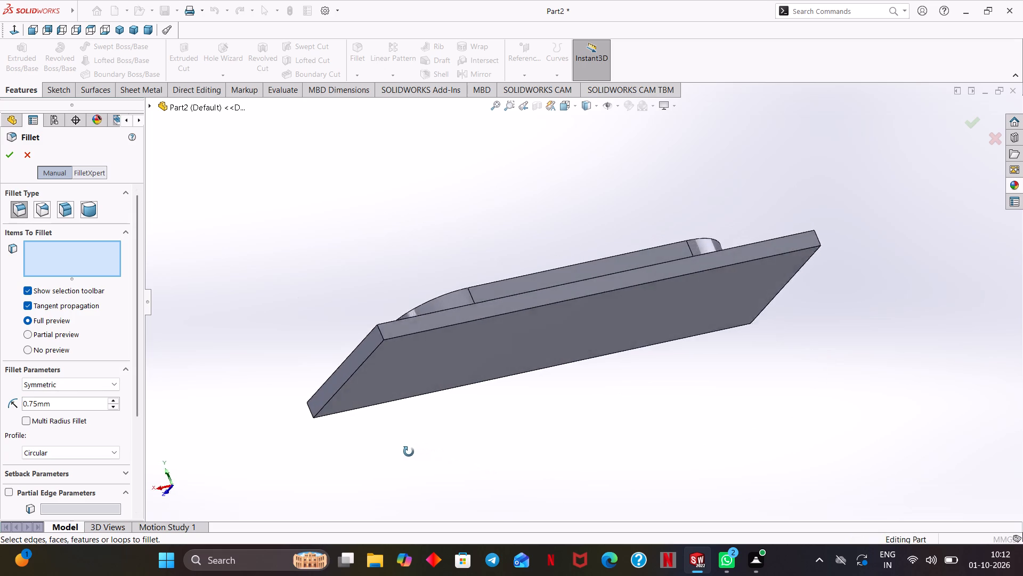
{"action": "middle_click_drag", "start_coordinate": [409, 452], "coordinate": [388, 519]}
{"action": "middle_click_drag", "start_coordinate": [619, 415], "coordinate": [634, 447]}
{"action": "scroll", "coordinate": [588, 442], "scroll_direction": "down", "scroll_amount": 1}
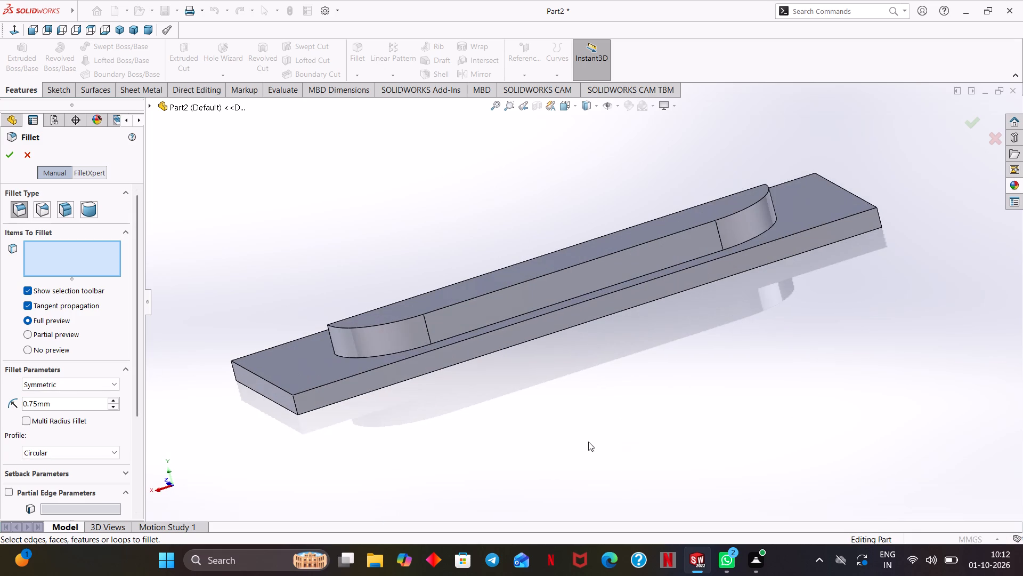
{"action": "left_click", "coordinate": [360, 328]}
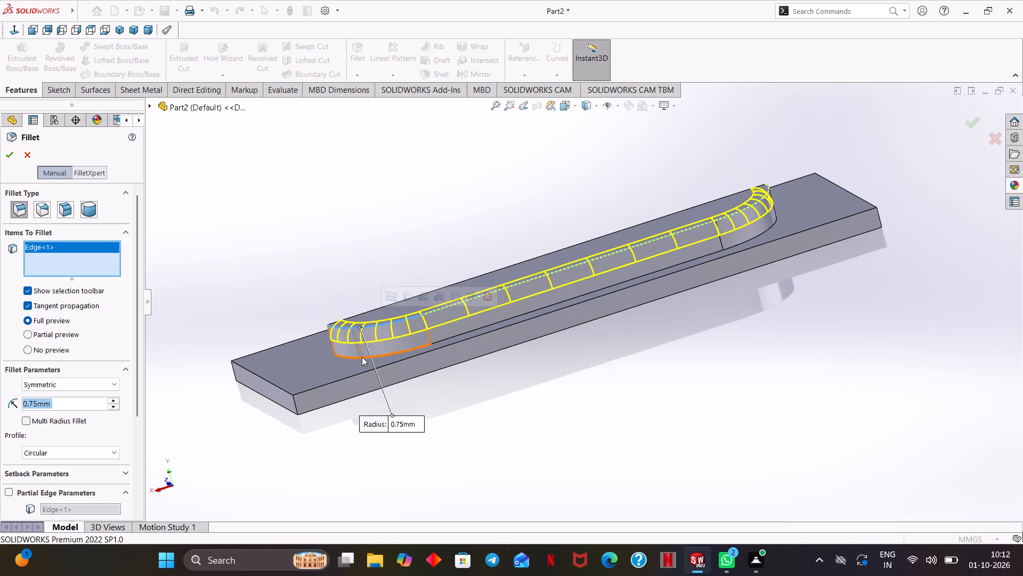
{"action": "left_click", "coordinate": [362, 357]}
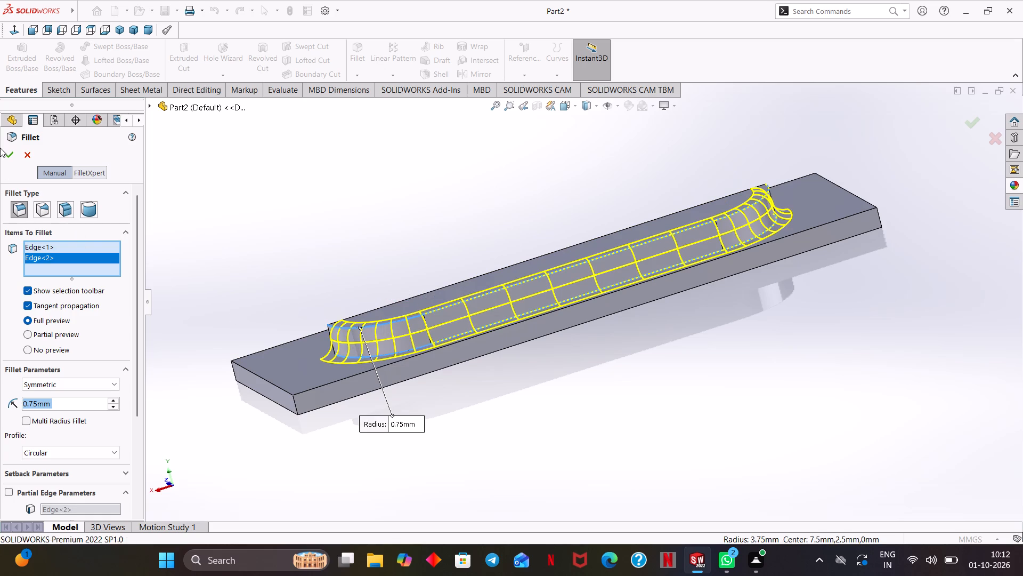
{"action": "left_click", "coordinate": [8, 156]}
{"action": "left_click", "coordinate": [199, 231]}
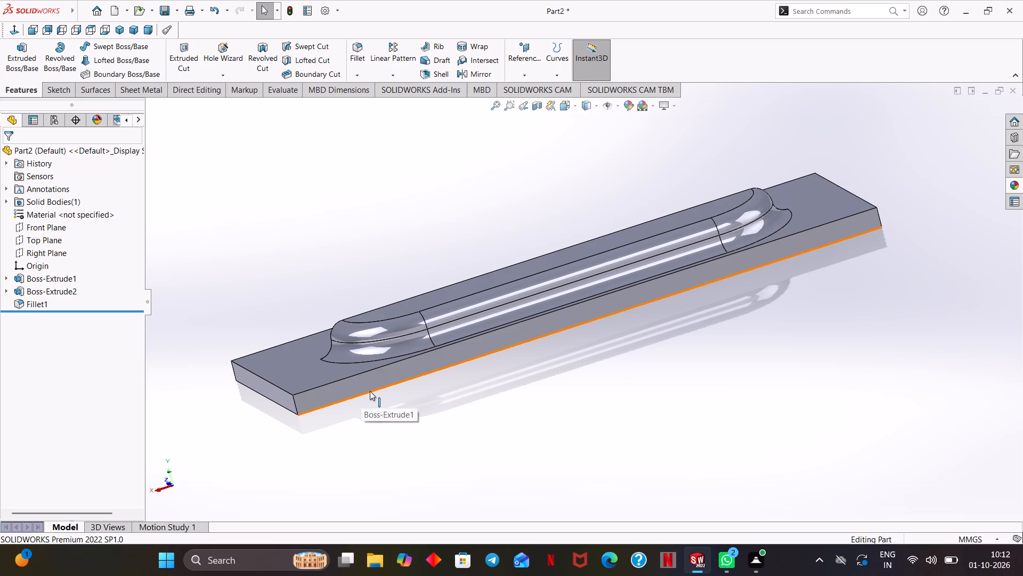
Create a forming tool with the plate's top face as stopping face and the block's flat front face as face to remove.
{"action": "left_click", "coordinate": [132, 99]}
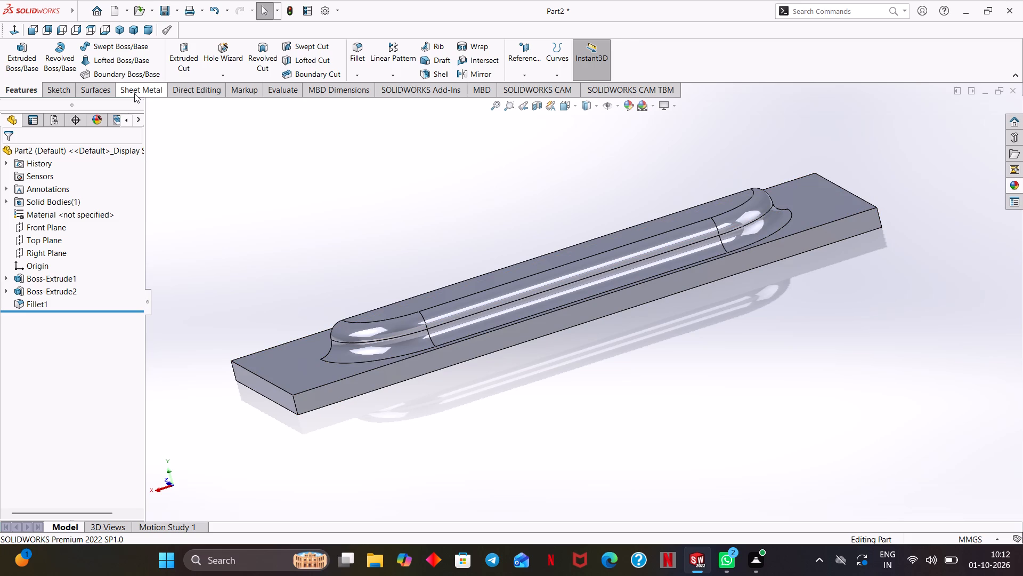
{"action": "left_click", "coordinate": [134, 93]}
{"action": "left_click", "coordinate": [335, 47]}
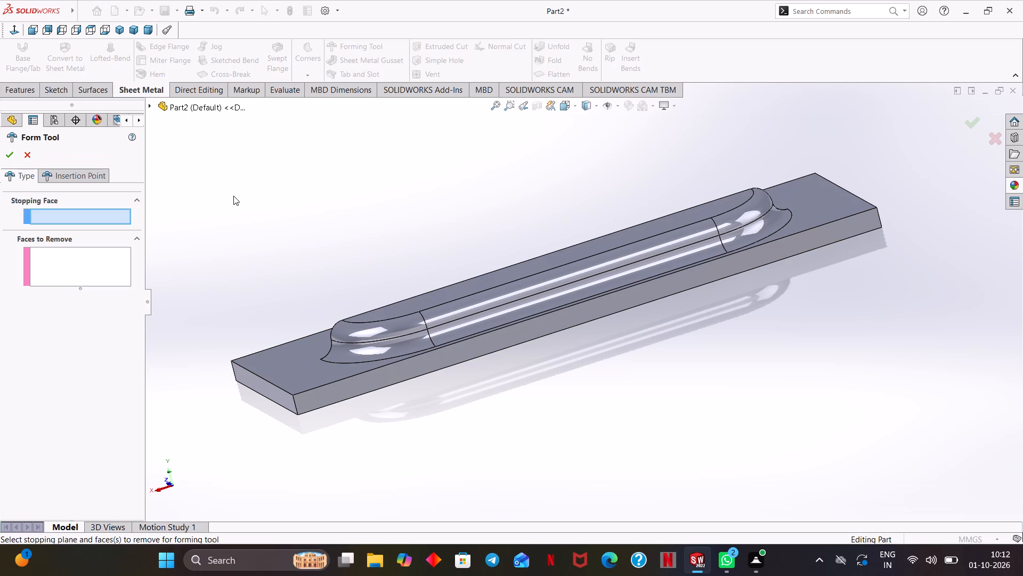
{"action": "middle_click_drag", "start_coordinate": [233, 210], "coordinate": [386, 362]}
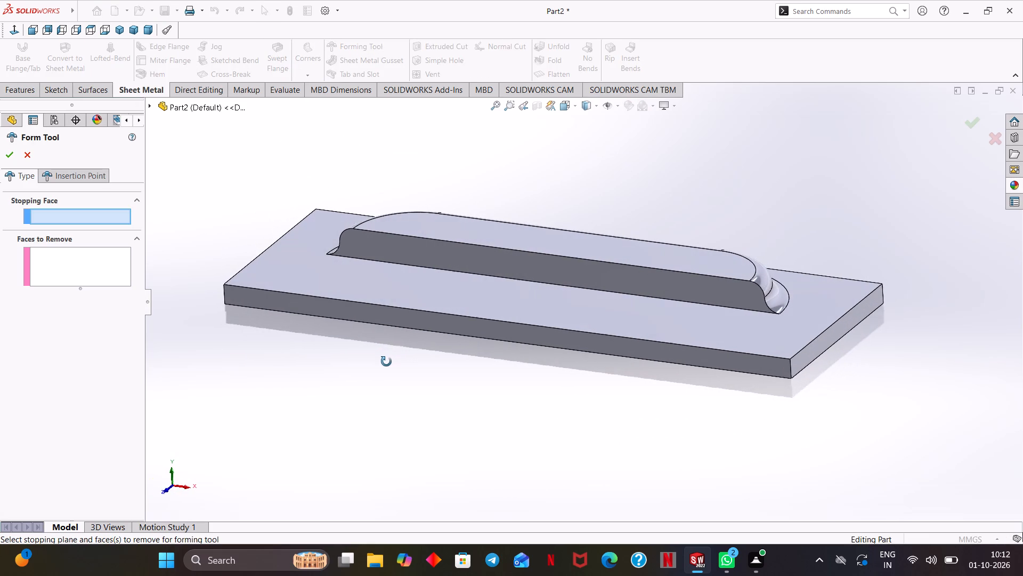
{"action": "middle_click_drag", "start_coordinate": [386, 362], "coordinate": [386, 362]}
{"action": "middle_click_drag", "start_coordinate": [390, 359], "coordinate": [385, 376]}
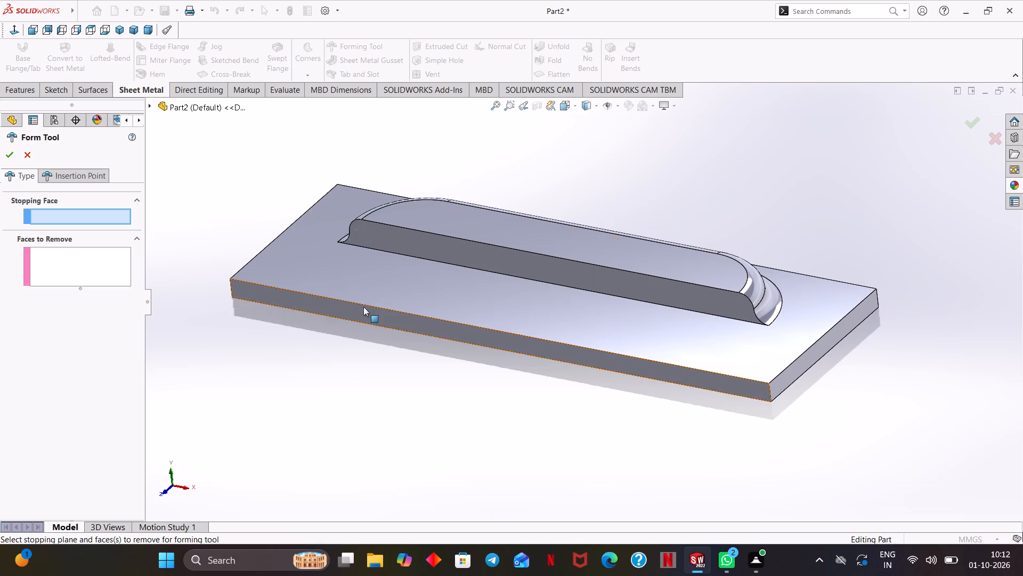
{"action": "left_click", "coordinate": [306, 254]}
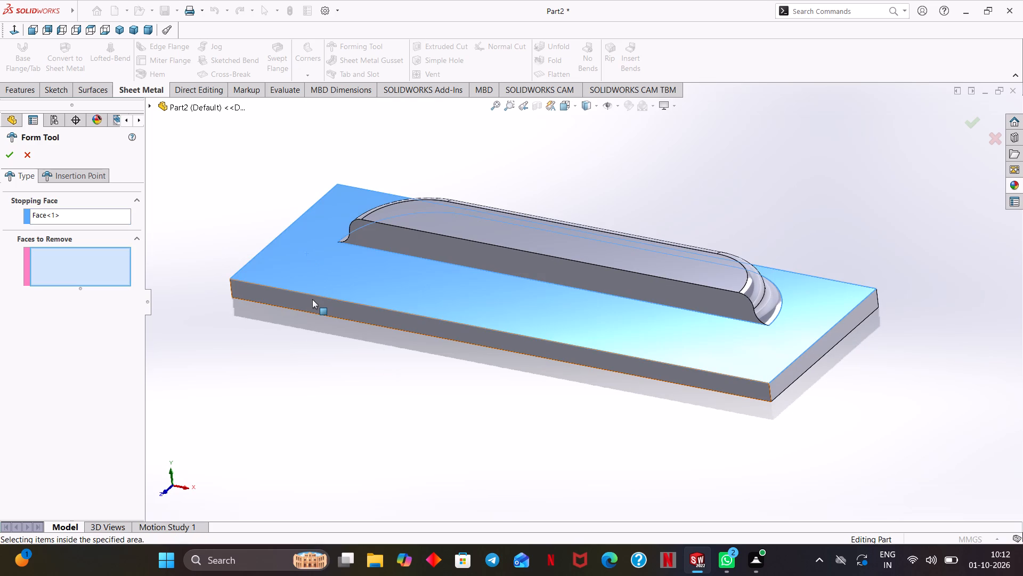
{"action": "middle_click_drag", "start_coordinate": [336, 330], "coordinate": [440, 403]}
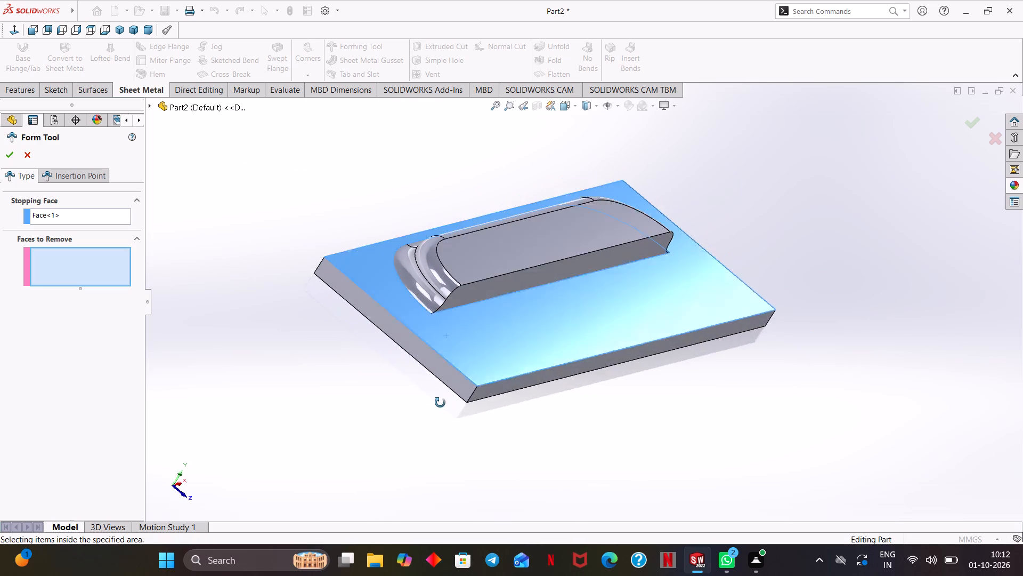
{"action": "middle_click_drag", "start_coordinate": [440, 403], "coordinate": [440, 402]}
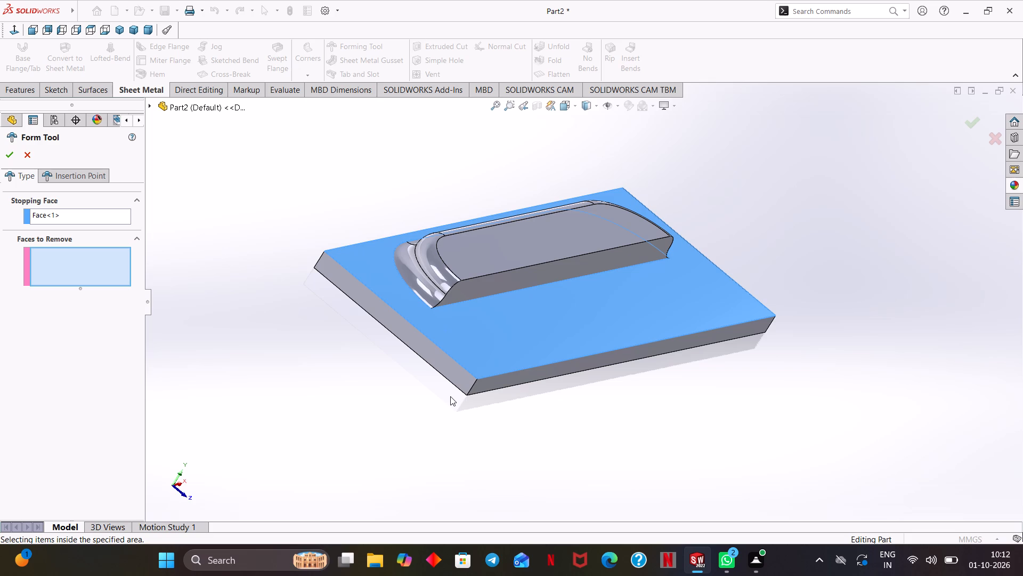
{"action": "middle_click_drag", "start_coordinate": [974, 316], "coordinate": [880, 328]}
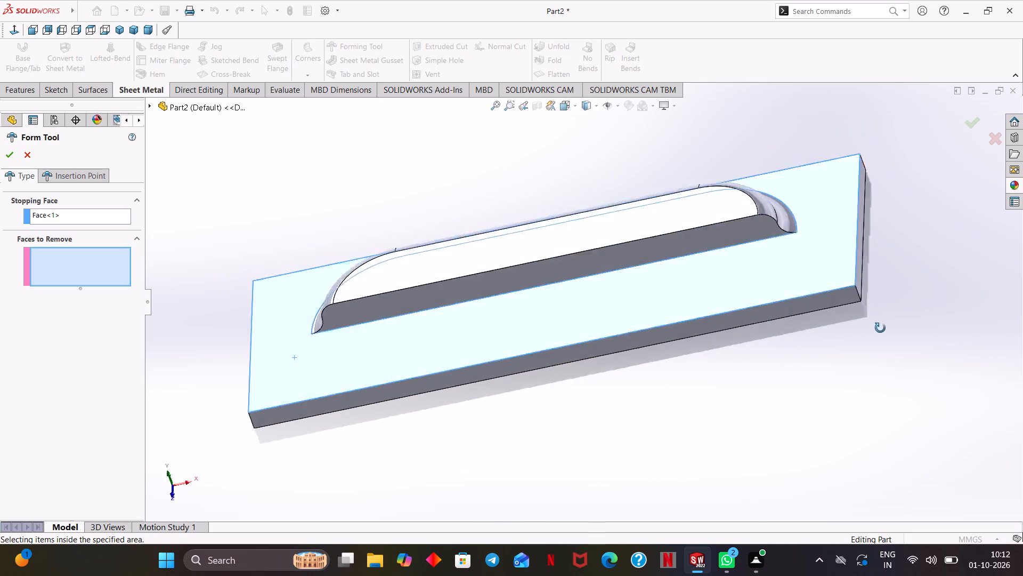
{"action": "middle_click_drag", "start_coordinate": [880, 328], "coordinate": [873, 362]}
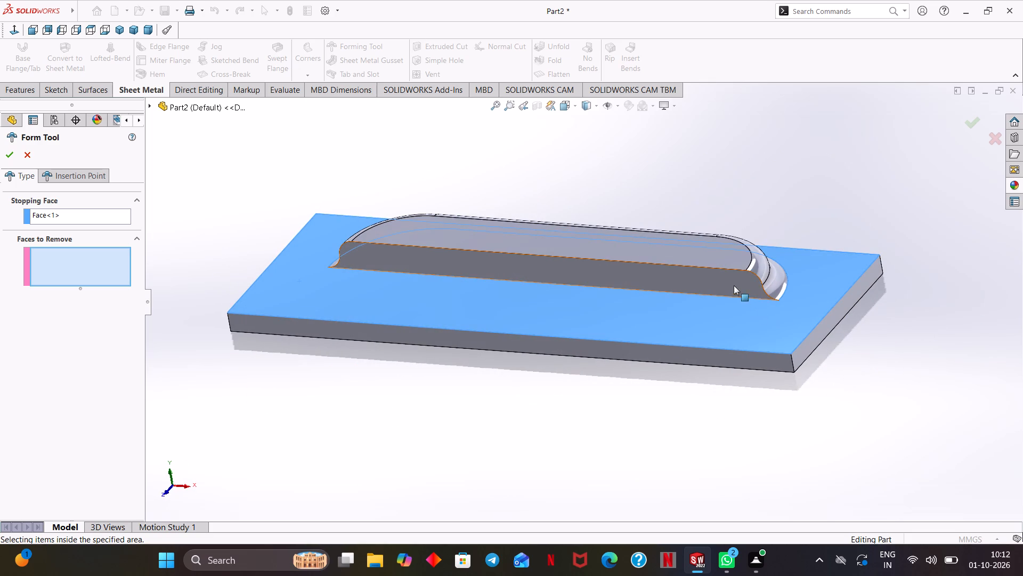
{"action": "left_click", "coordinate": [710, 275]}
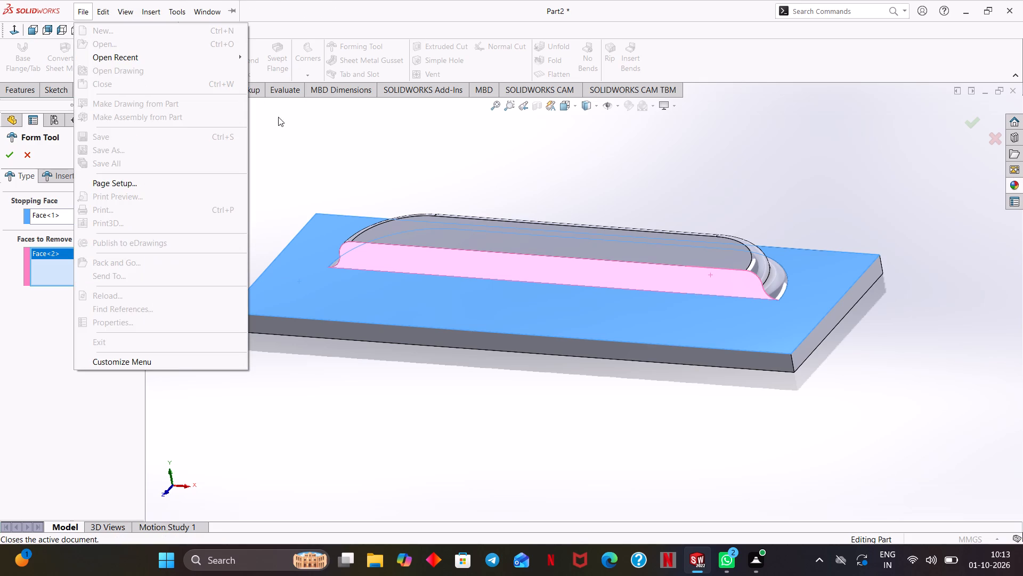
{"action": "left_click_drag", "start_coordinate": [277, 124], "coordinate": [304, 128]}
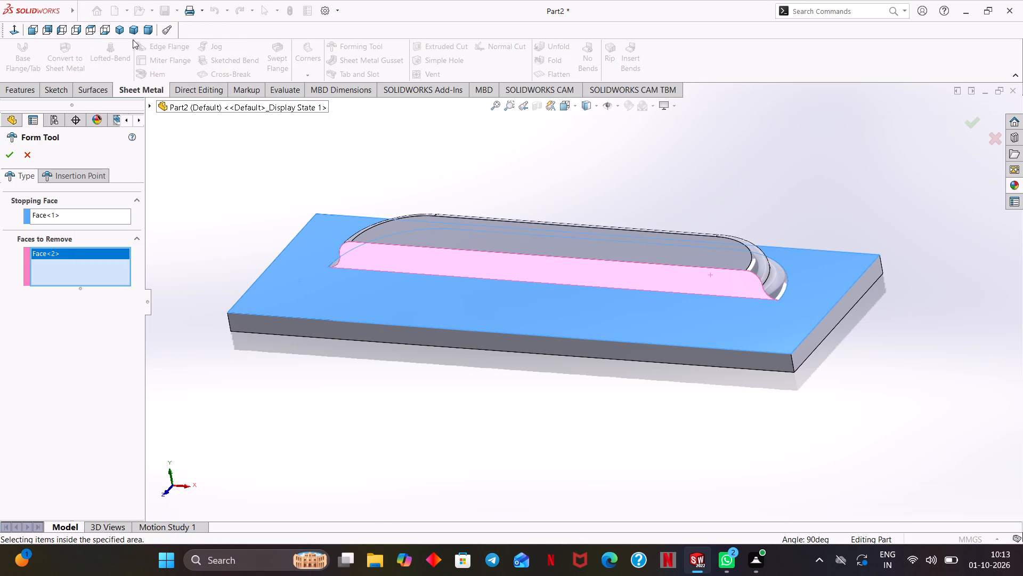
{"action": "left_click", "coordinate": [133, 29]}
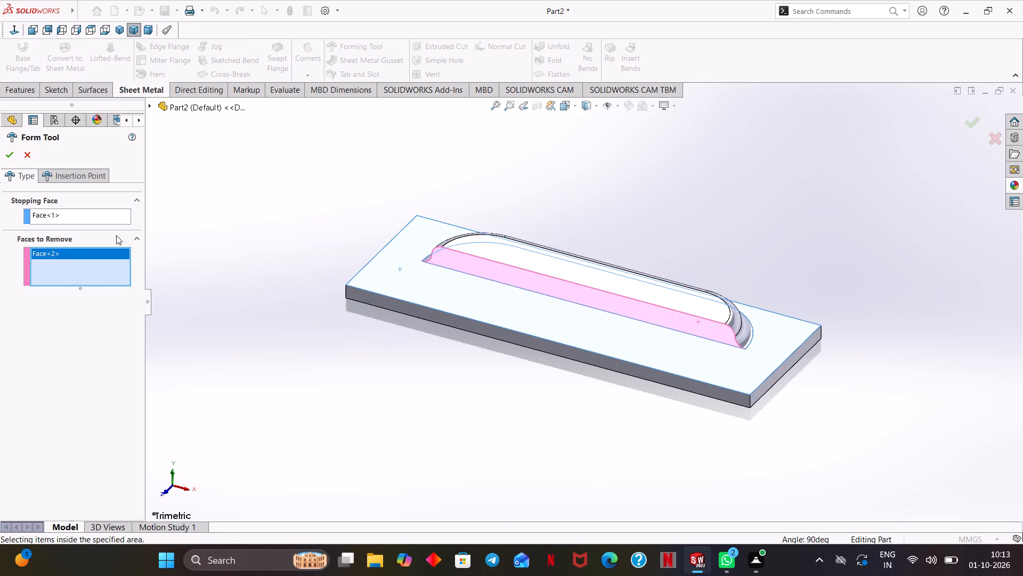
{"action": "left_click", "coordinate": [9, 159]}
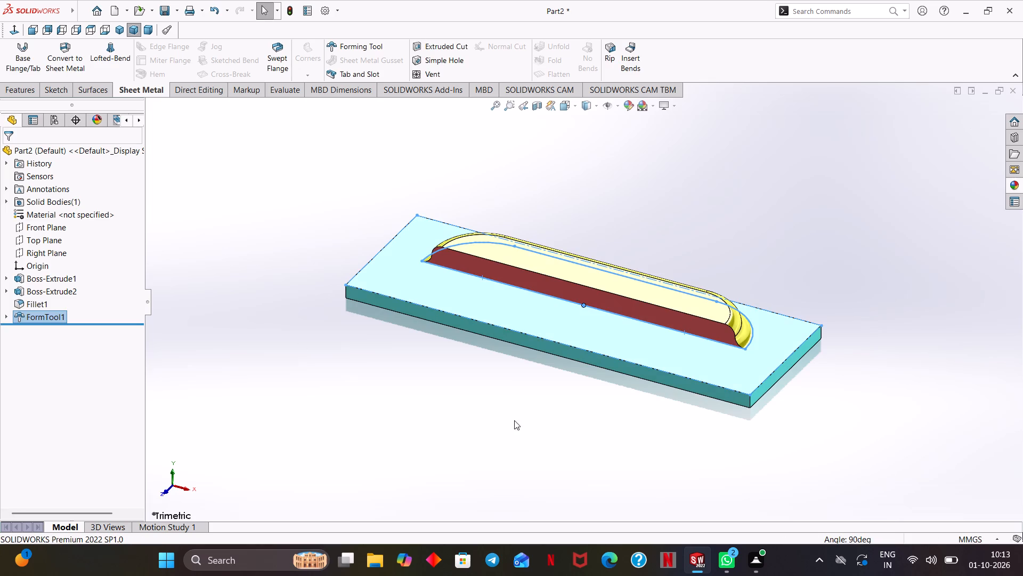
{"action": "left_click", "coordinate": [526, 404]}
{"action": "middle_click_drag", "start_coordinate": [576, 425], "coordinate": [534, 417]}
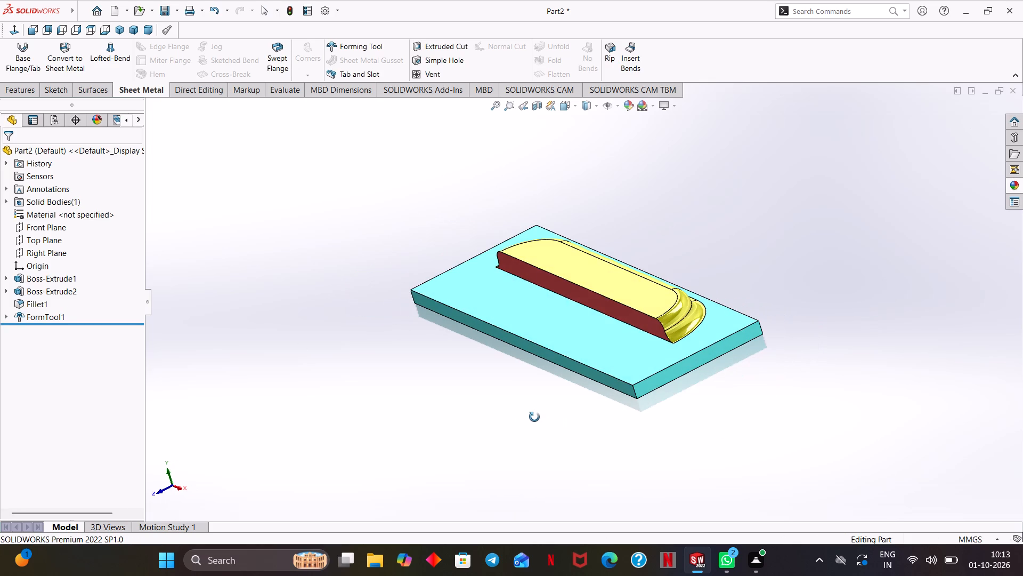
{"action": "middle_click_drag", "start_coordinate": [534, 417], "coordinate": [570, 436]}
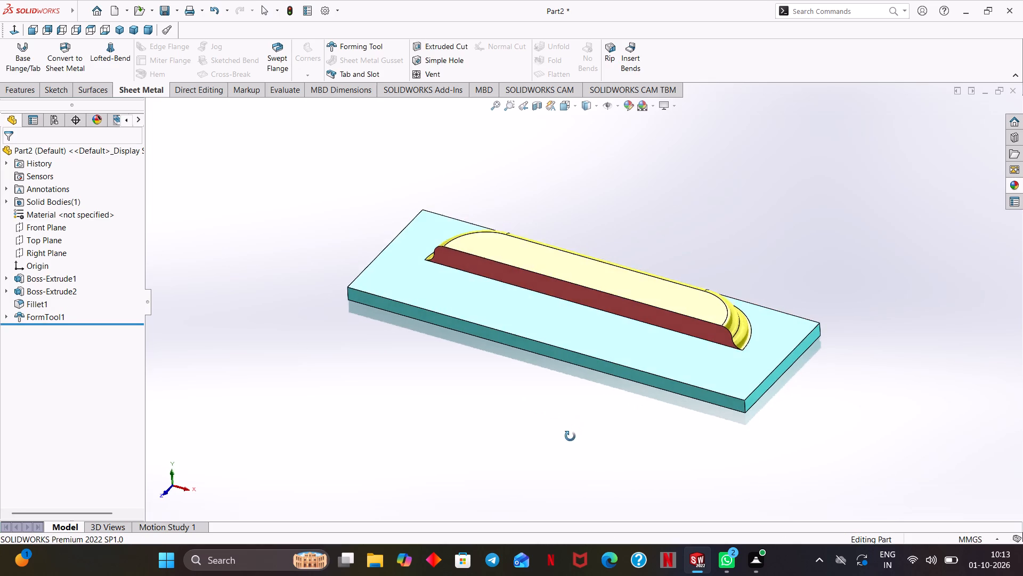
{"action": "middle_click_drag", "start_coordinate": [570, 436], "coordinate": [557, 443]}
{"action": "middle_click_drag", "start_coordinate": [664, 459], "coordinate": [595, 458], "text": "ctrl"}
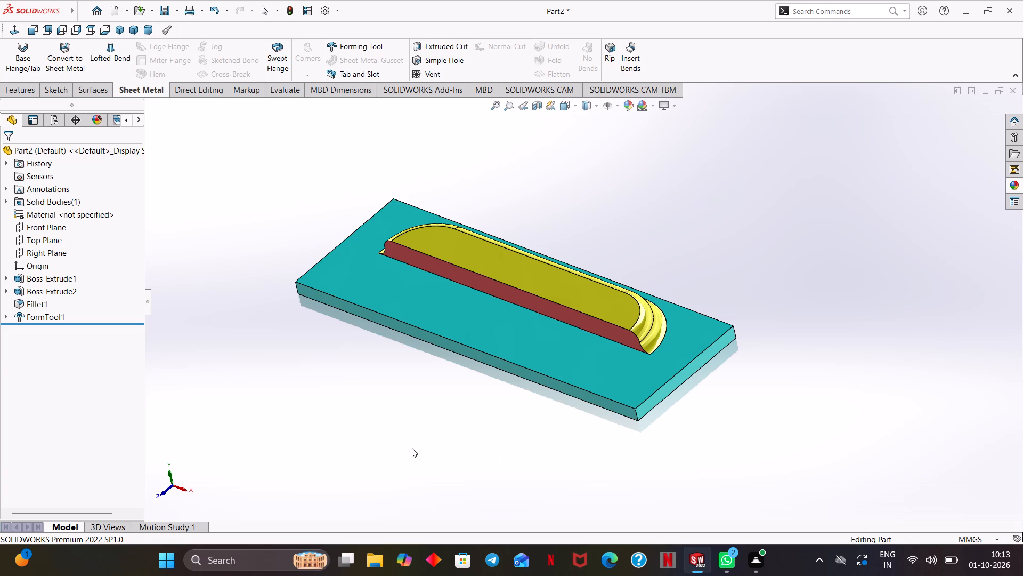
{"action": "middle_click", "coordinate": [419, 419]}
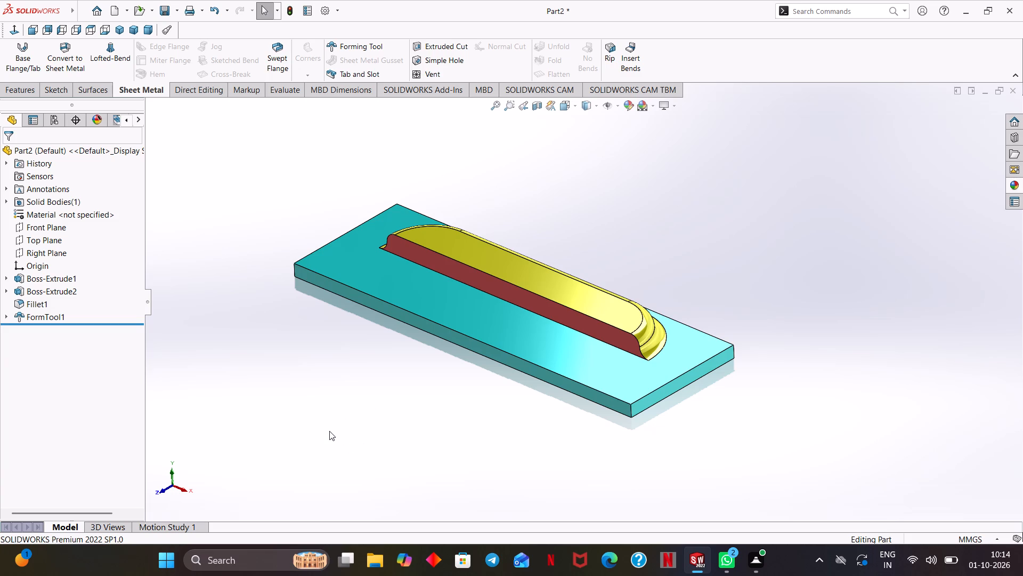
Start saving the part as "form tool 2" with the file type Form Tool (*.sldftp).
{"action": "key", "text": "ctrl+s"}
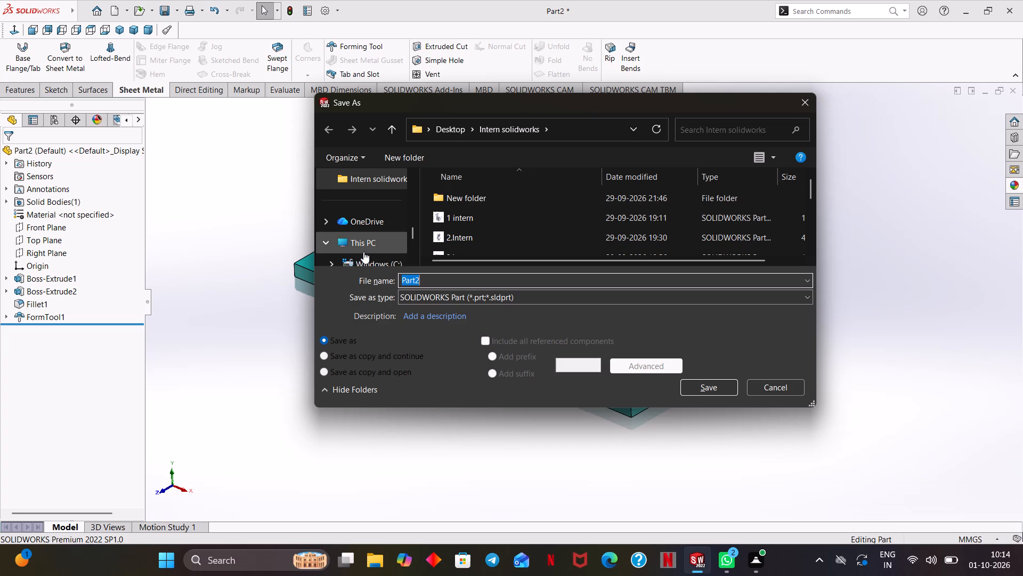
{"action": "type", "text": "form"}
{"action": "key", "text": "space"}
{"action": "type", "text": "to"}
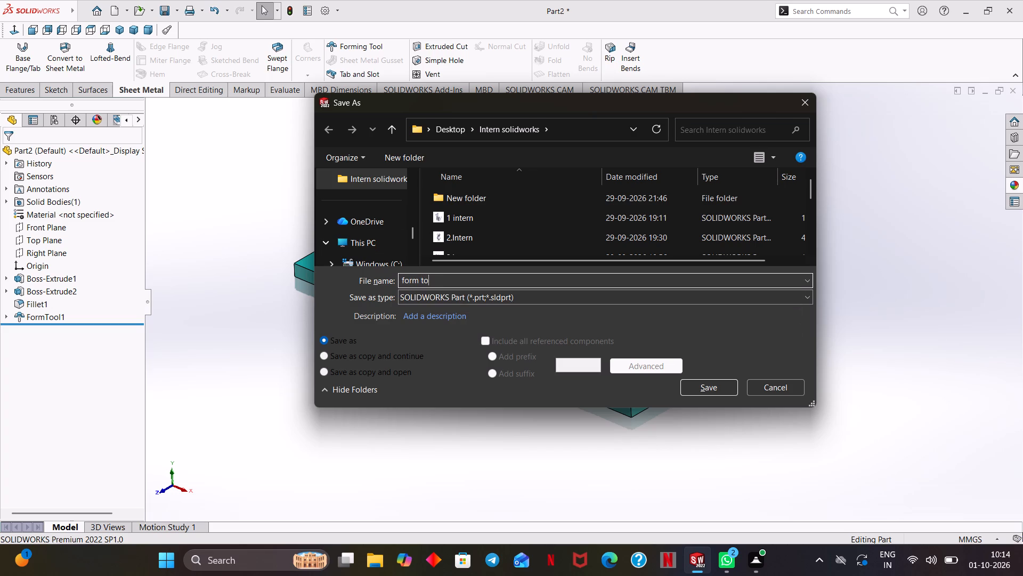
{"action": "type", "text": "ol"}
{"action": "key", "text": "space"}
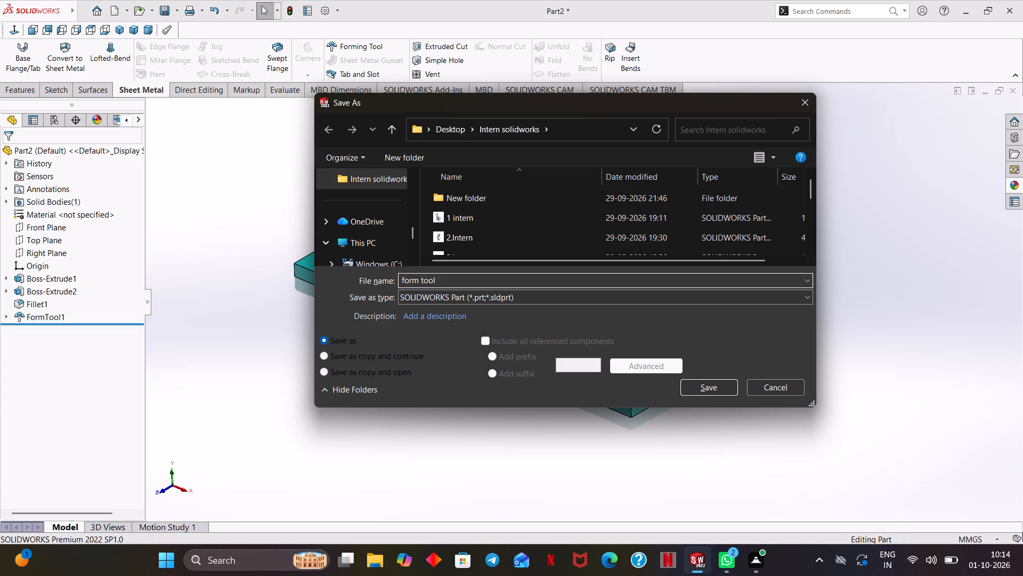
{"action": "key", "text": "2"}
{"action": "left_click", "coordinate": [467, 295]}
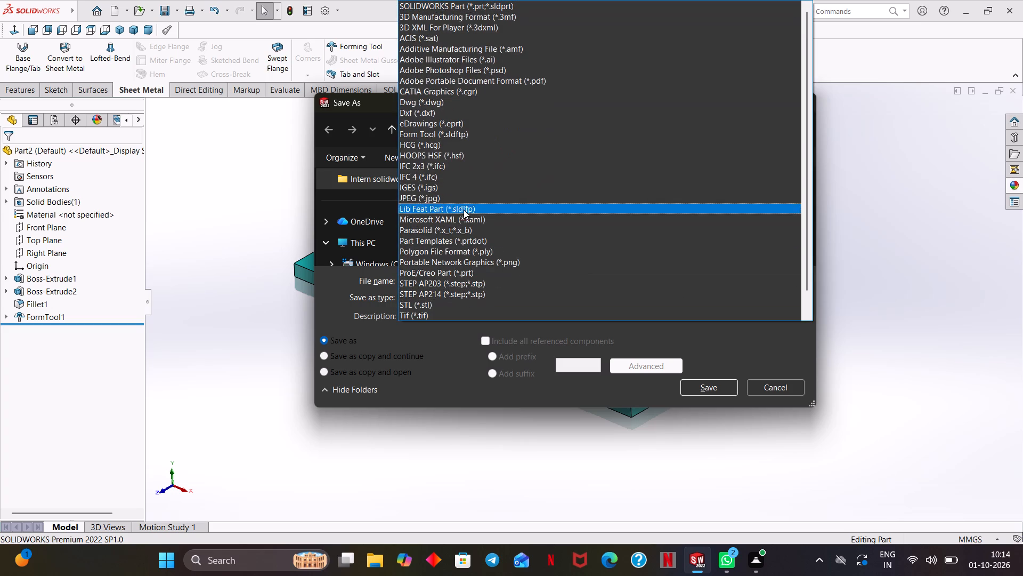
{"action": "left_click", "coordinate": [441, 133]}
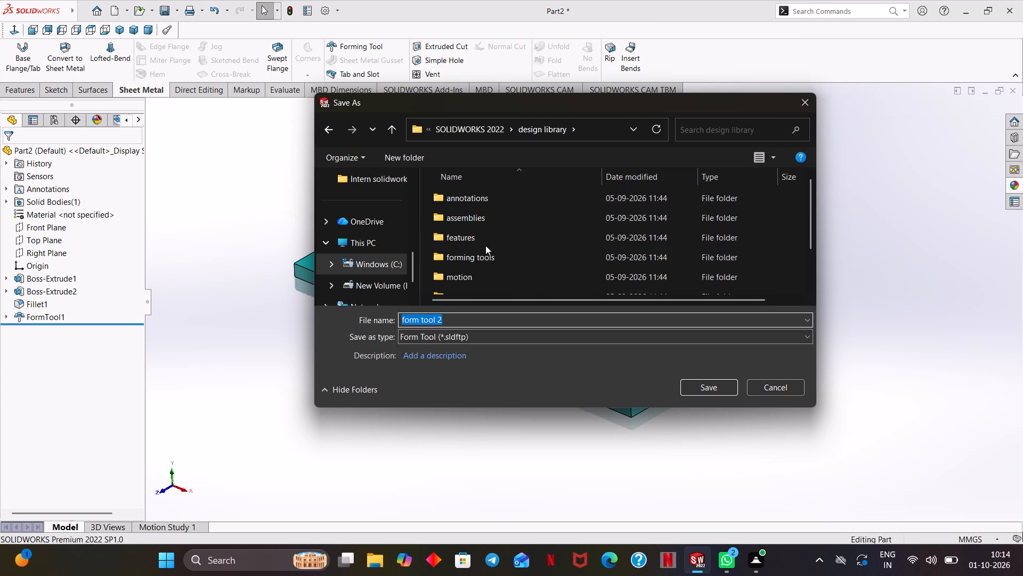
Save the form tool as "louver custom" in the louvers folder under forming tools in the design library.
{"action": "left_click", "coordinate": [476, 253]}
{"action": "left_click", "coordinate": [481, 254]}
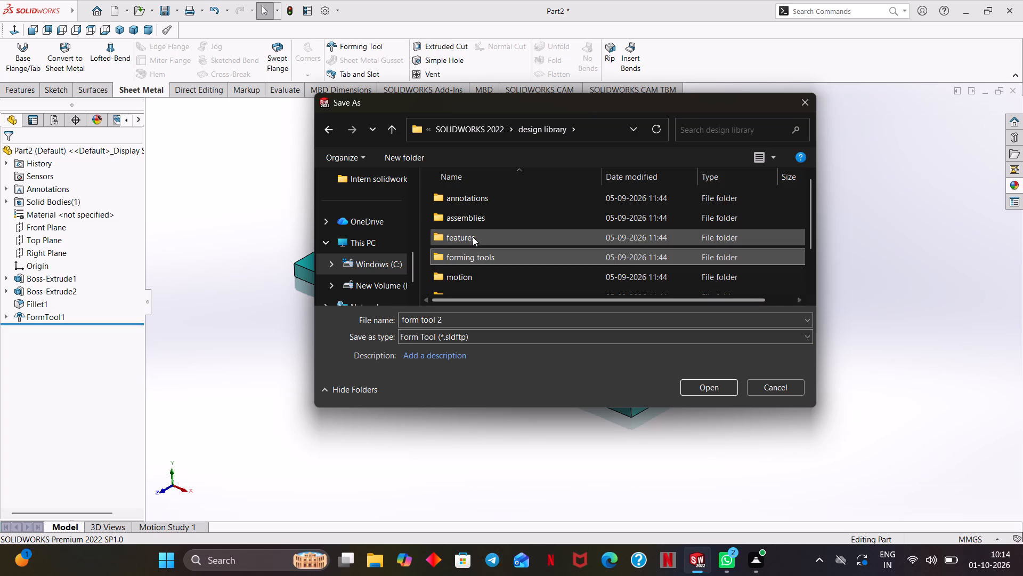
{"action": "scroll", "coordinate": [476, 234], "scroll_direction": "down", "scroll_amount": 3}
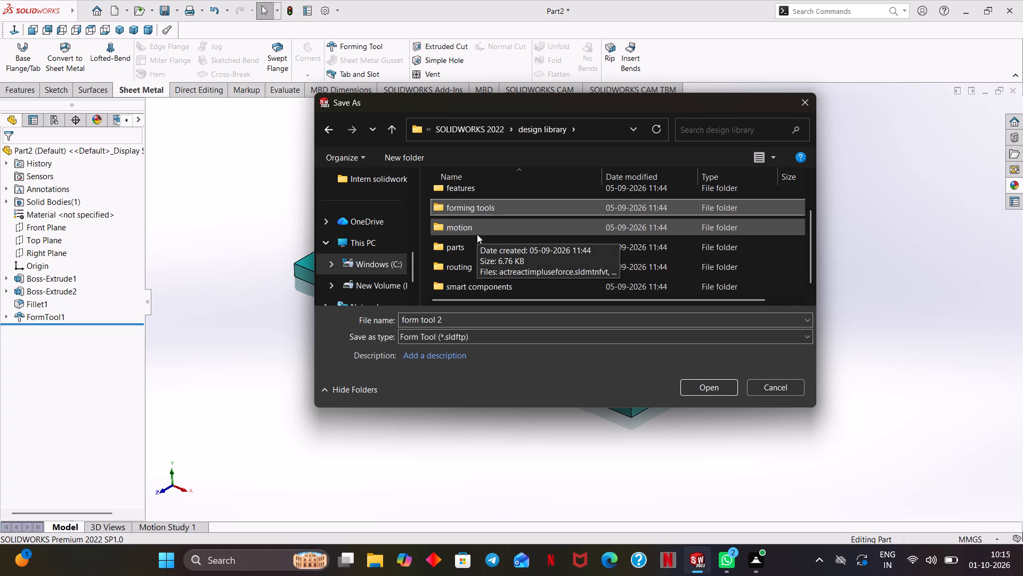
{"action": "scroll", "coordinate": [477, 234], "scroll_direction": "down", "scroll_amount": 2}
{"action": "left_click", "coordinate": [485, 206]}
{"action": "left_click", "coordinate": [485, 206]}
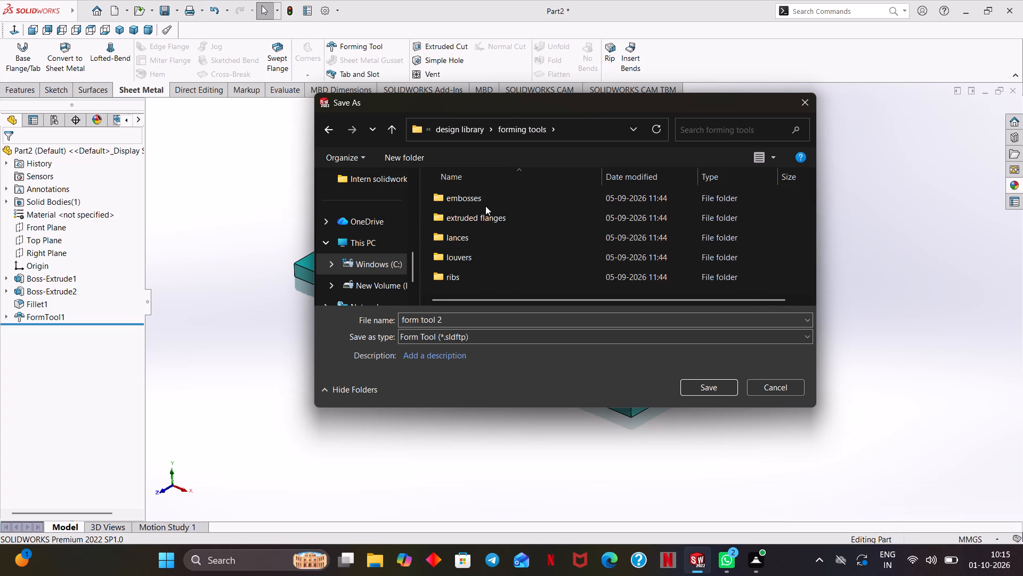
{"action": "double_click", "coordinate": [469, 254]}
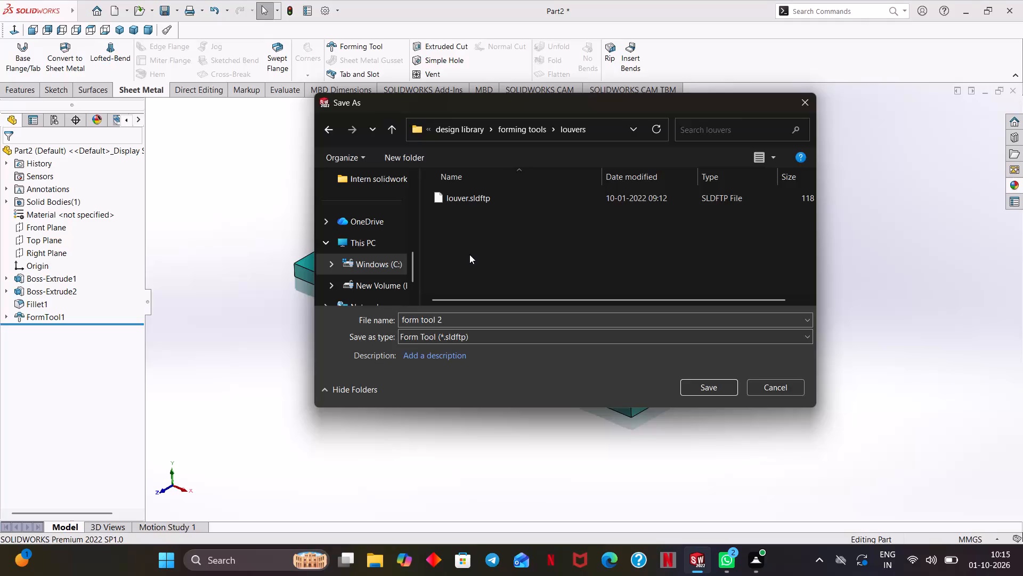
{"action": "left_click", "coordinate": [448, 319]}
{"action": "type", "text": "louver"}
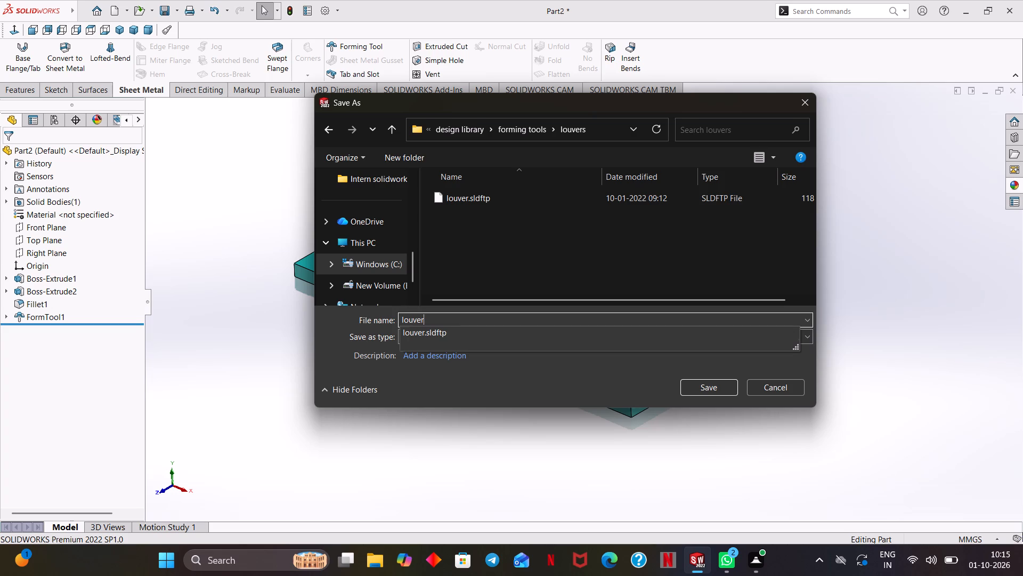
{"action": "key", "text": "space"}
{"action": "type", "text": "custom"}
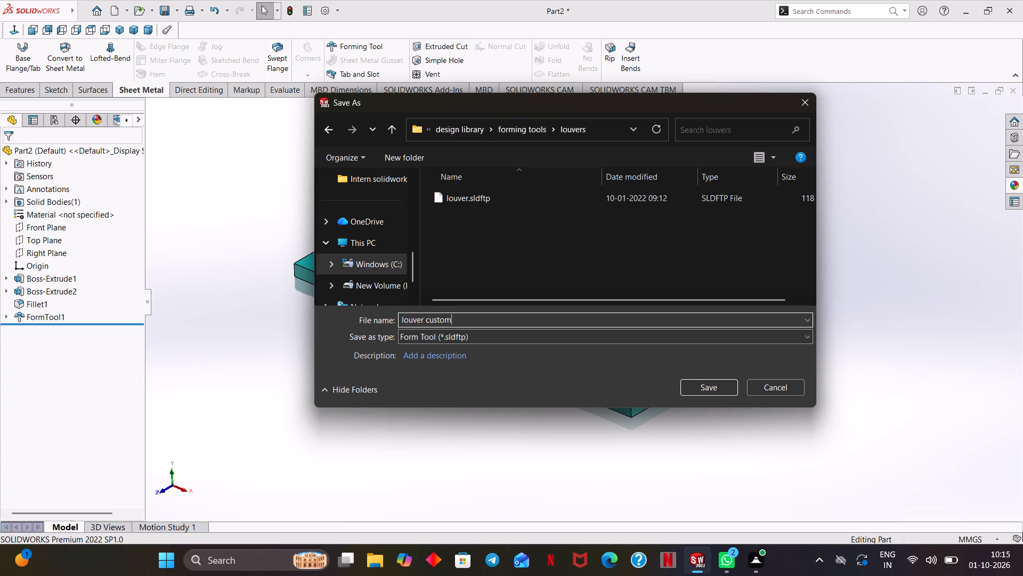
{"action": "left_click", "coordinate": [720, 386]}
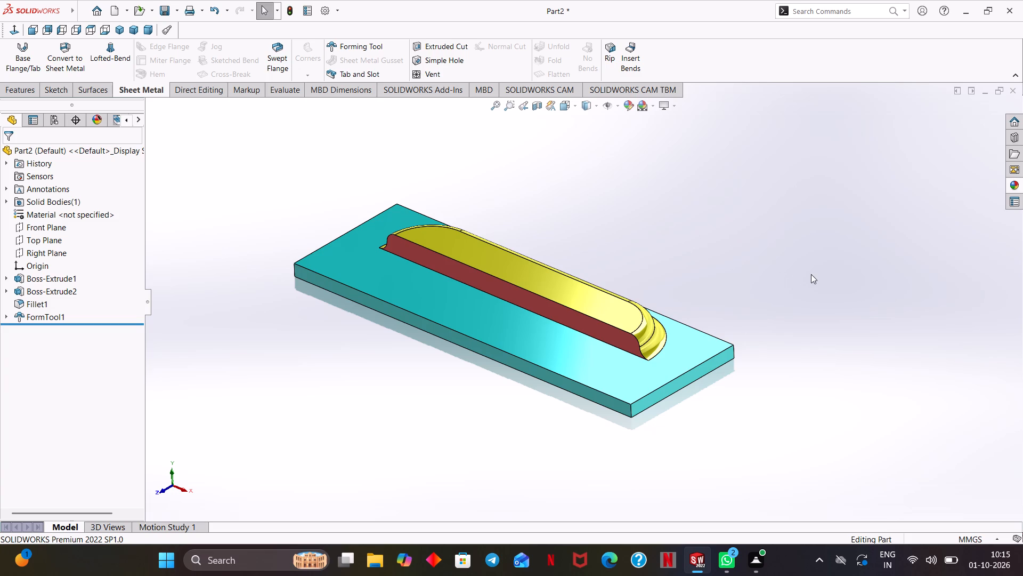
Switch to the open document "forming tool part 1".
{"action": "middle_click_drag", "start_coordinate": [811, 274], "coordinate": [924, 309], "text": "ctrl"}
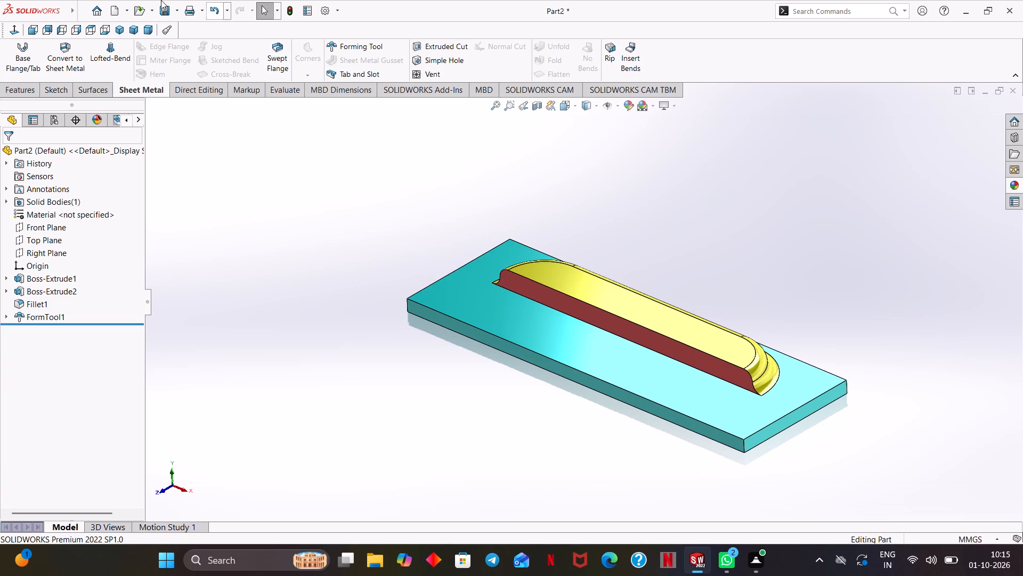
{"action": "left_click", "coordinate": [322, 8]}
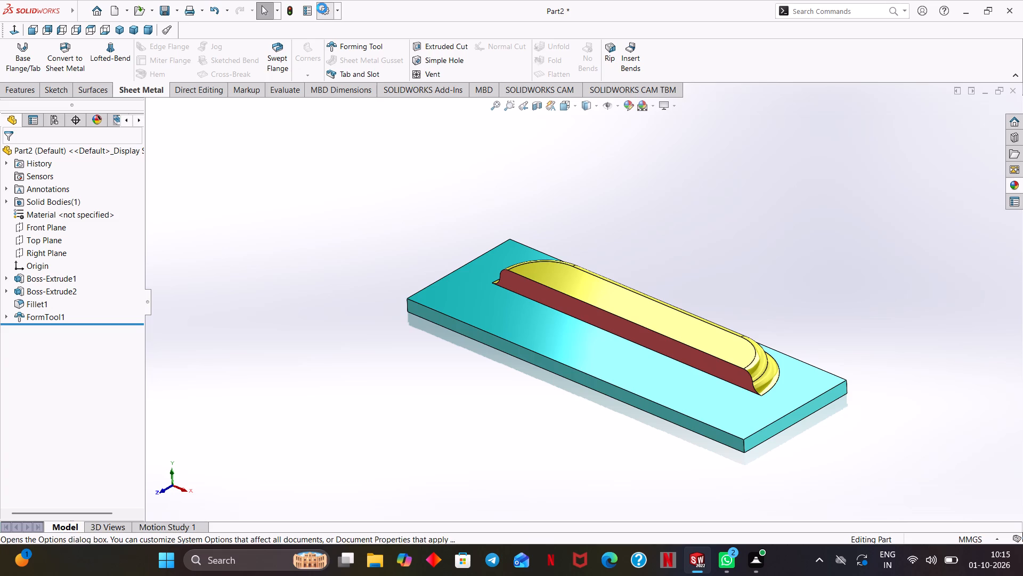
{"action": "left_click", "coordinate": [738, 69]}
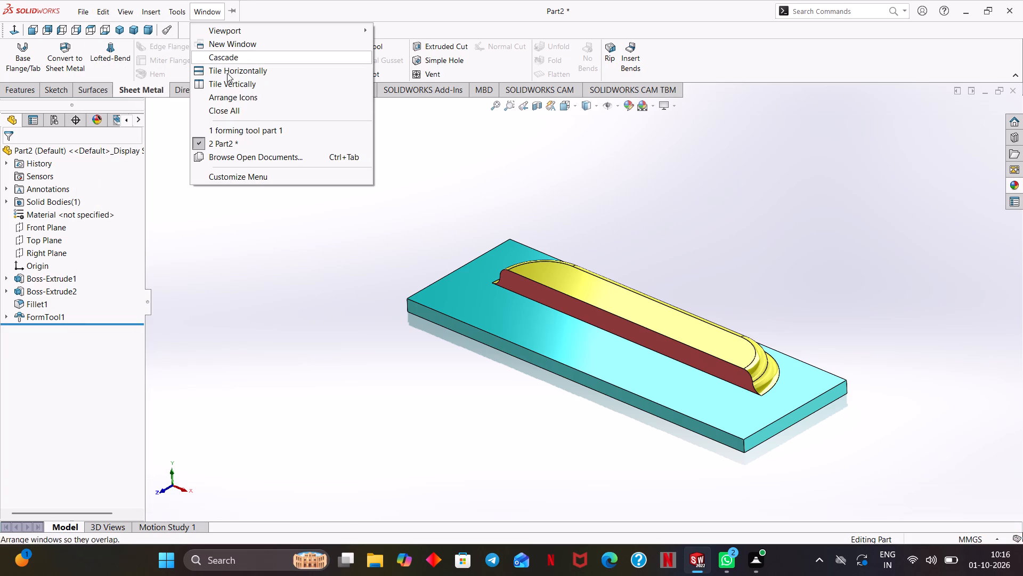
{"action": "left_click", "coordinate": [249, 127]}
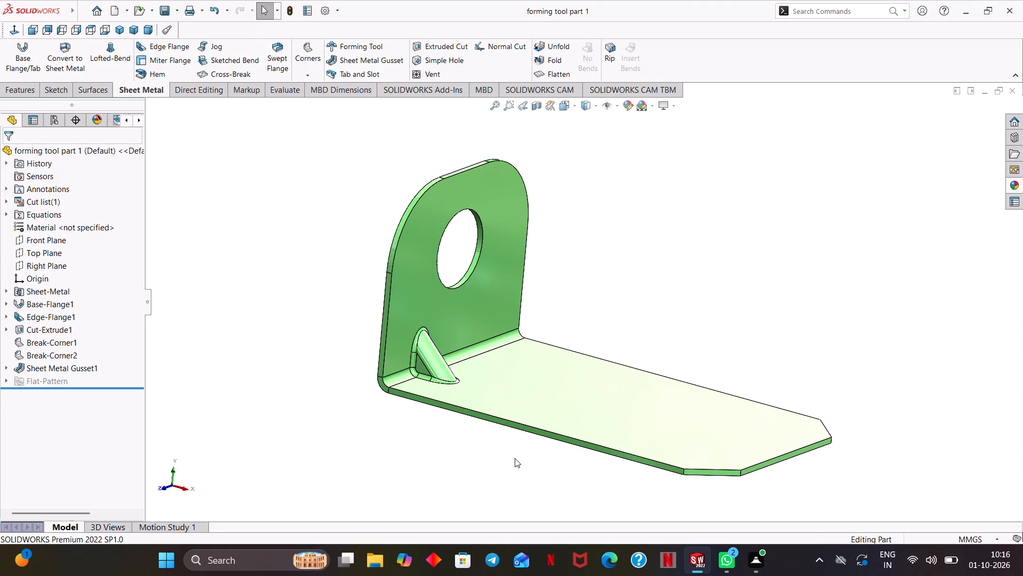
Place the "louver custom" forming tool from the Design Library's louvers folder onto the base flange's upper face, beside the gusset.
{"action": "middle_click", "coordinate": [442, 451]}
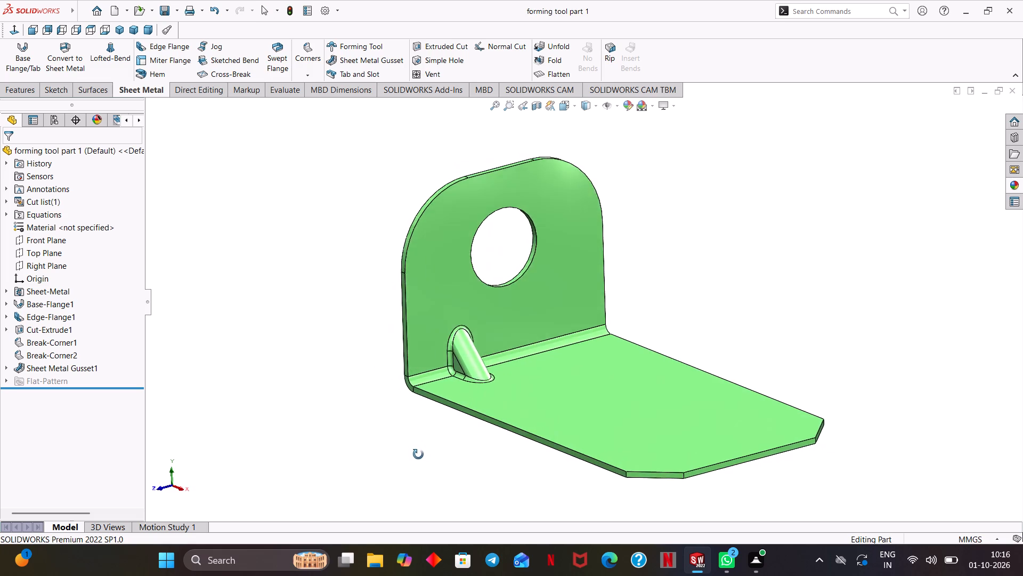
{"action": "scroll", "coordinate": [439, 447], "scroll_direction": "up", "scroll_amount": 1}
{"action": "middle_click_drag", "start_coordinate": [455, 448], "coordinate": [354, 417], "text": "ctrl"}
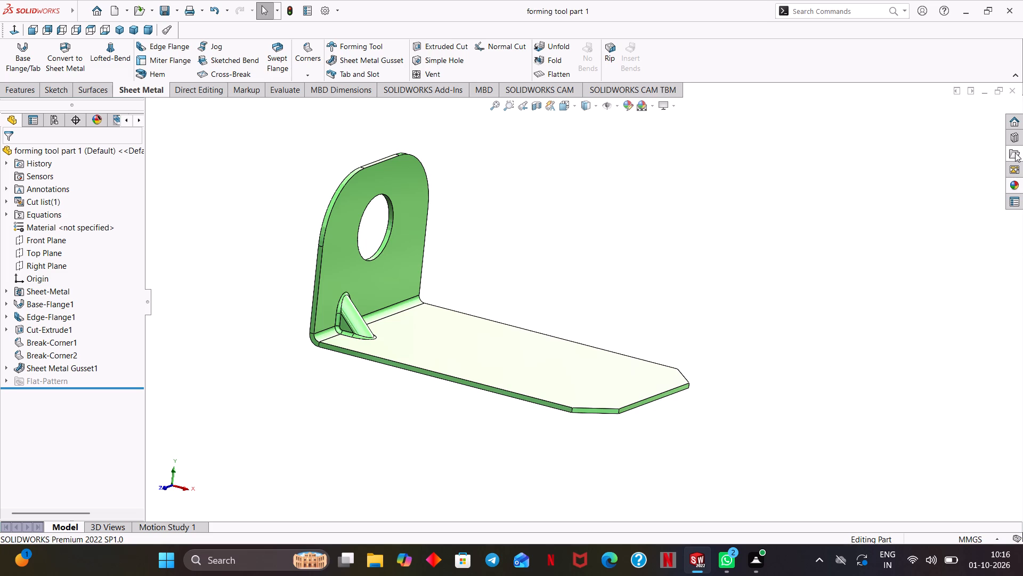
{"action": "left_click", "coordinate": [1014, 137]}
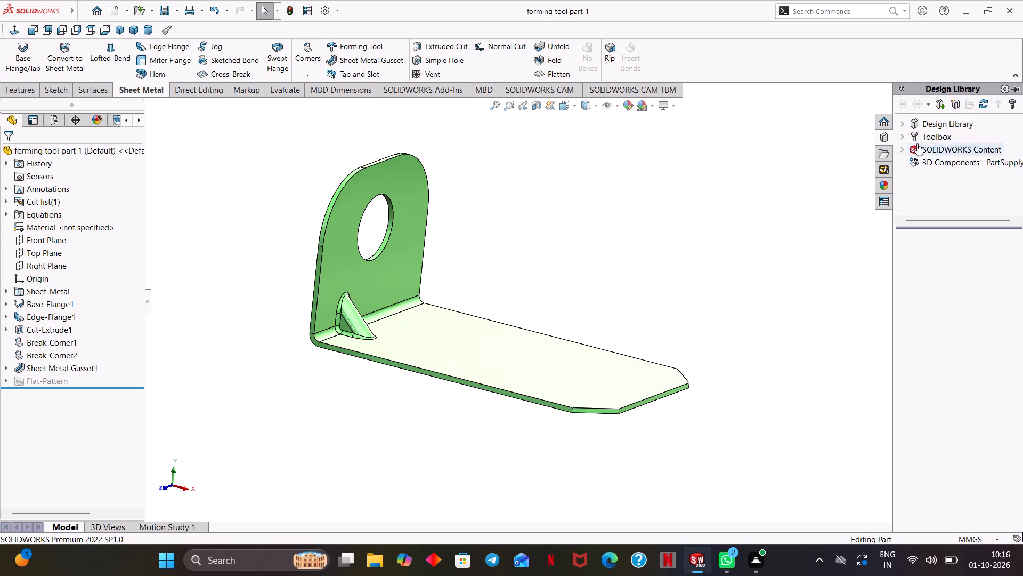
{"action": "left_click", "coordinate": [905, 125]}
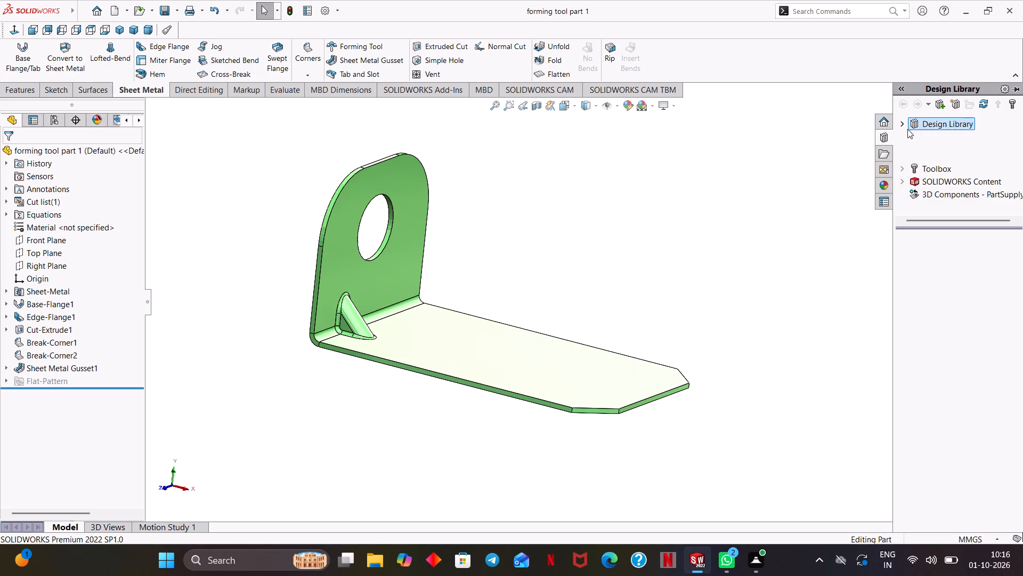
{"action": "left_click", "coordinate": [910, 174]}
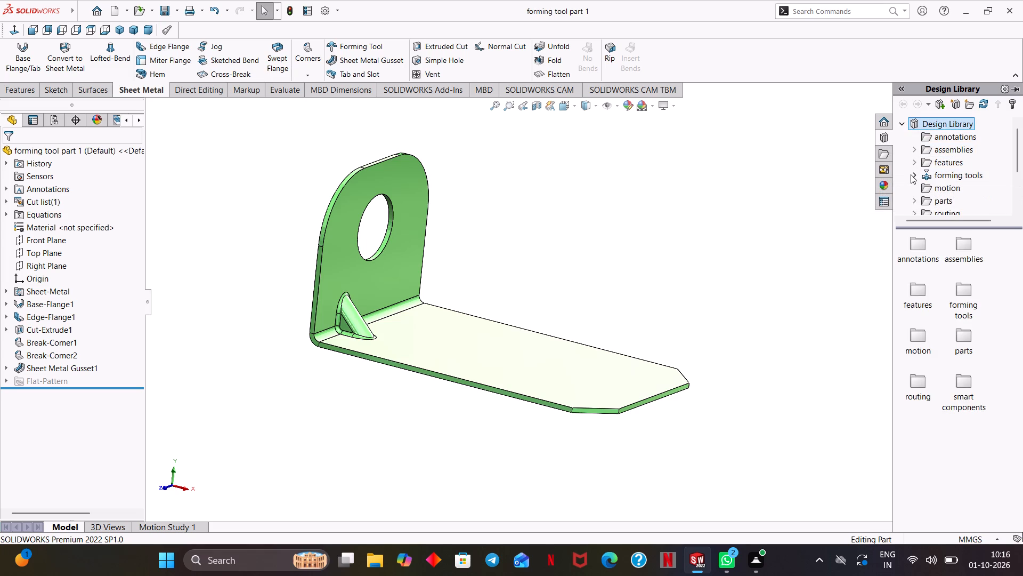
{"action": "left_click", "coordinate": [913, 175]}
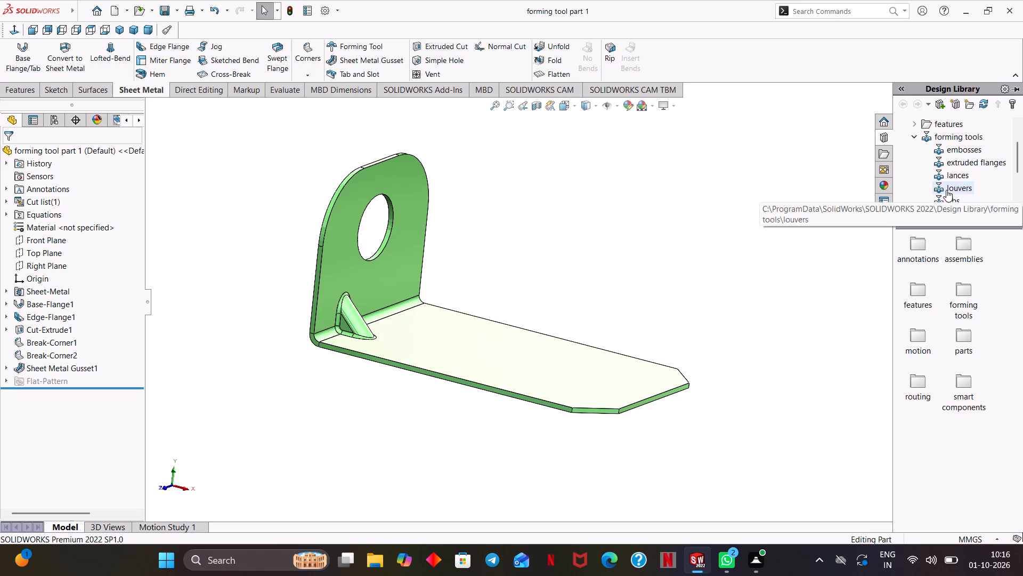
{"action": "left_click", "coordinate": [946, 190]}
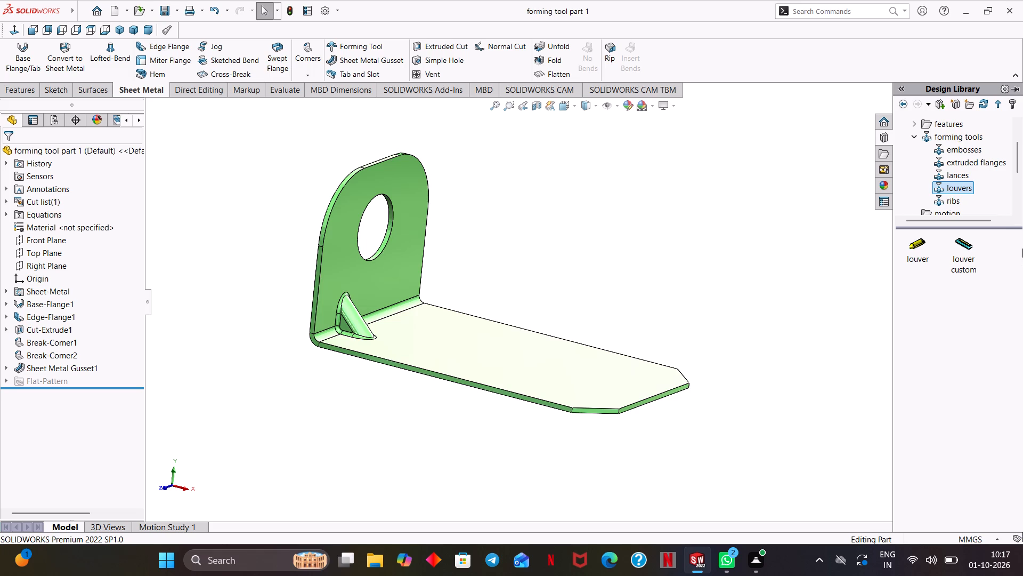
{"action": "left_click_drag", "start_coordinate": [962, 254], "coordinate": [548, 354]}
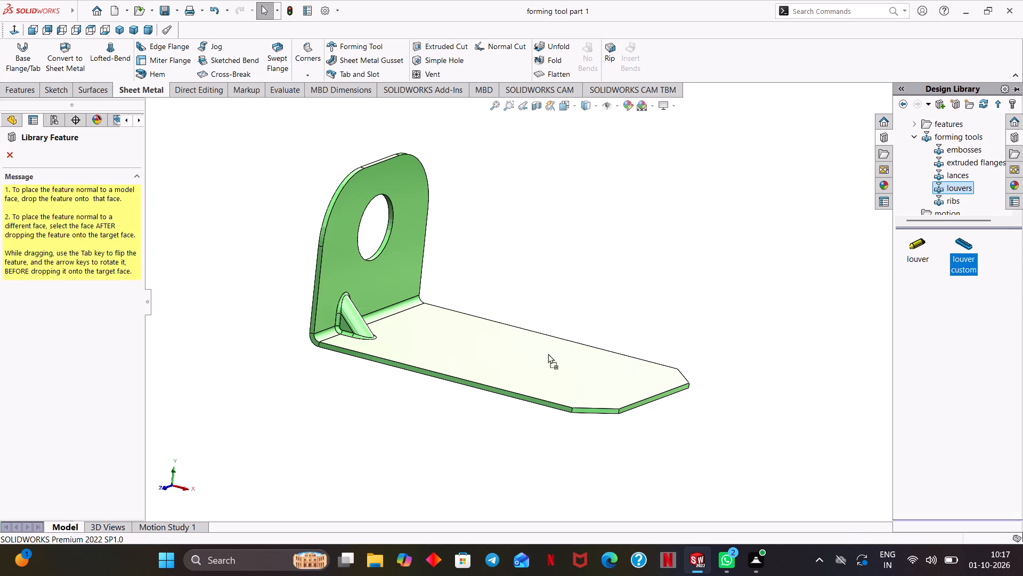
{"action": "left_click_drag", "start_coordinate": [548, 354], "coordinate": [490, 365]}
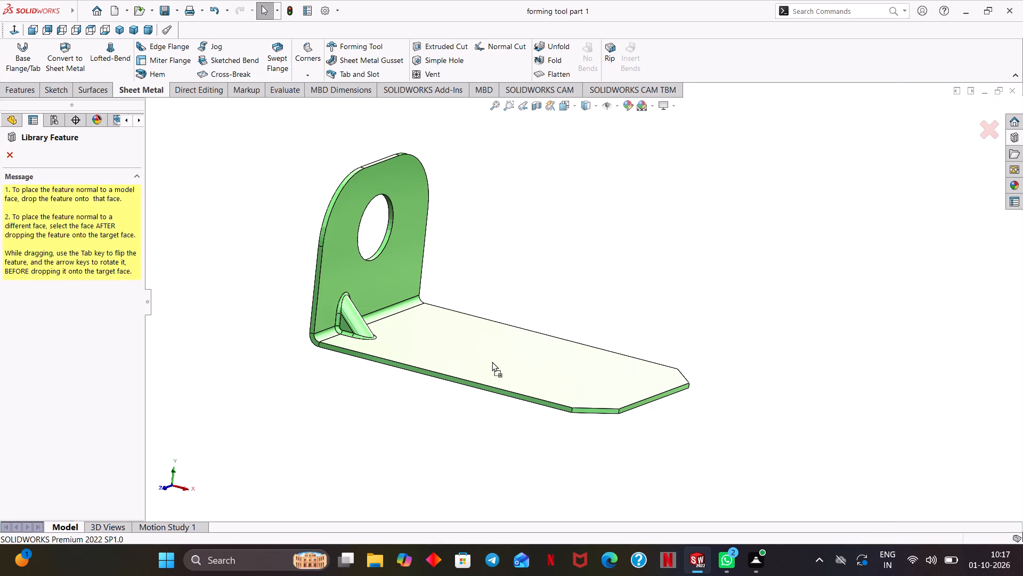
Flip the louver forming tool to the opposite side of the base flange.
{"action": "middle_click_drag", "start_coordinate": [542, 329], "coordinate": [532, 361]}
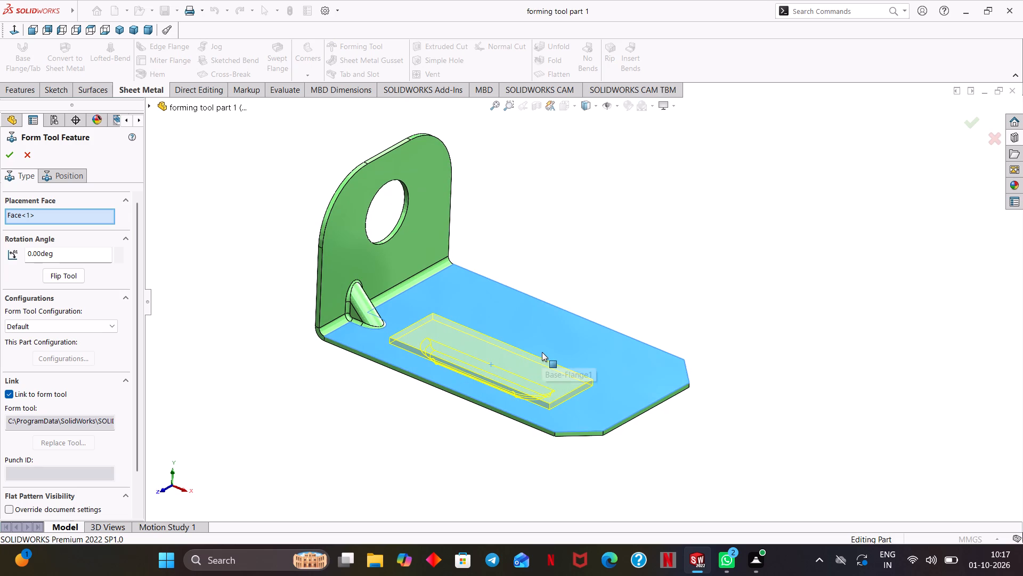
{"action": "middle_click_drag", "start_coordinate": [535, 393], "coordinate": [557, 319]}
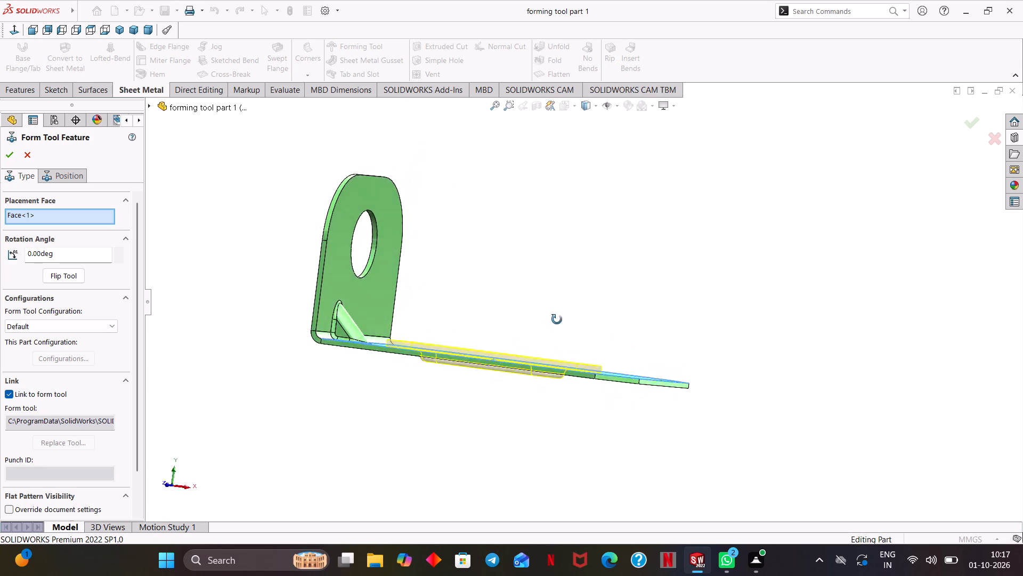
{"action": "middle_click_drag", "start_coordinate": [557, 319], "coordinate": [562, 307]}
{"action": "middle_click_drag", "start_coordinate": [562, 307], "coordinate": [550, 348]}
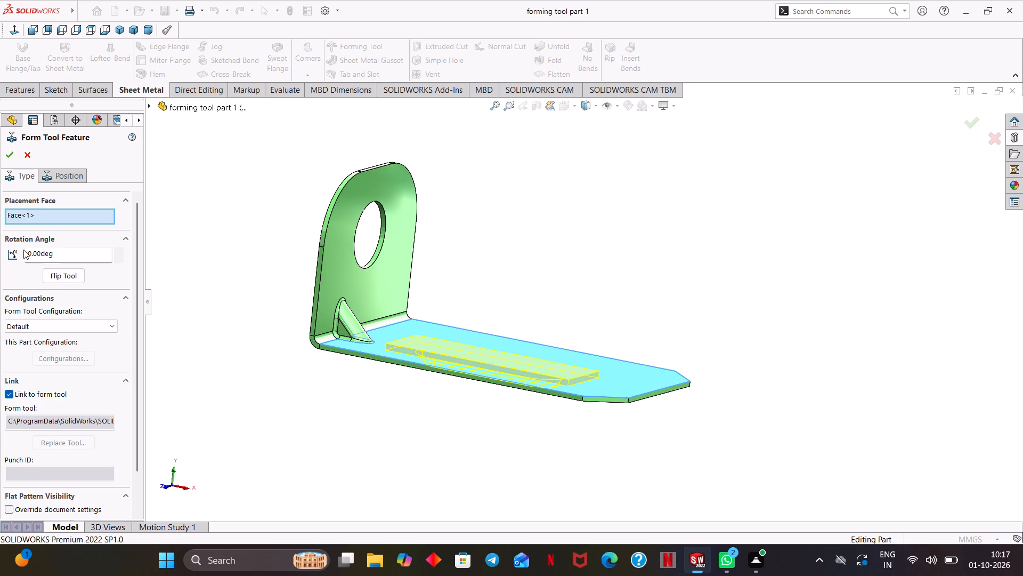
{"action": "left_click", "coordinate": [52, 274]}
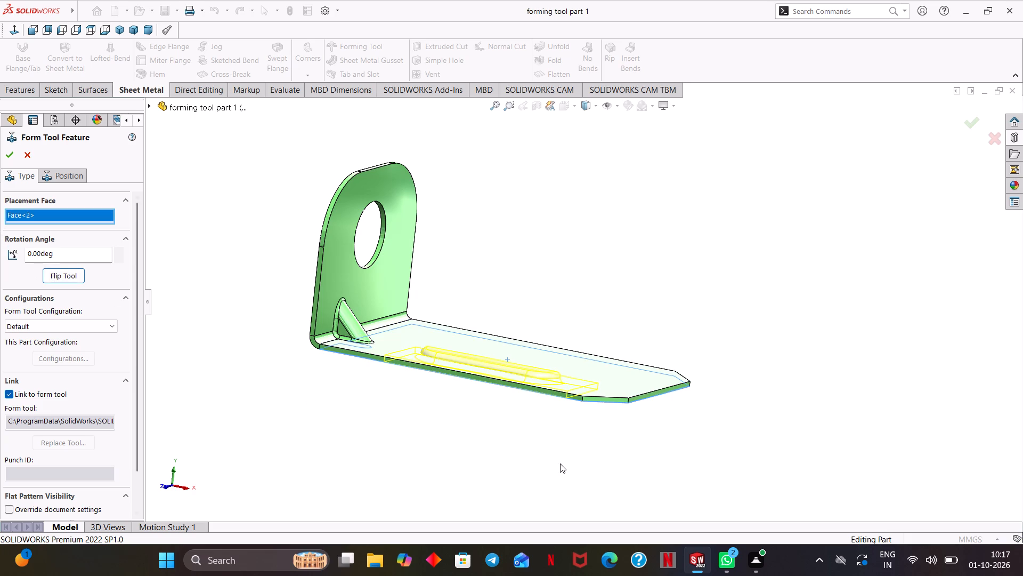
Examine the flipped louver tool's preview on the base flange from below, from the side and from above.
{"action": "scroll", "coordinate": [561, 463], "scroll_direction": "down", "scroll_amount": 2}
{"action": "middle_click_drag", "start_coordinate": [551, 438], "coordinate": [559, 390]}
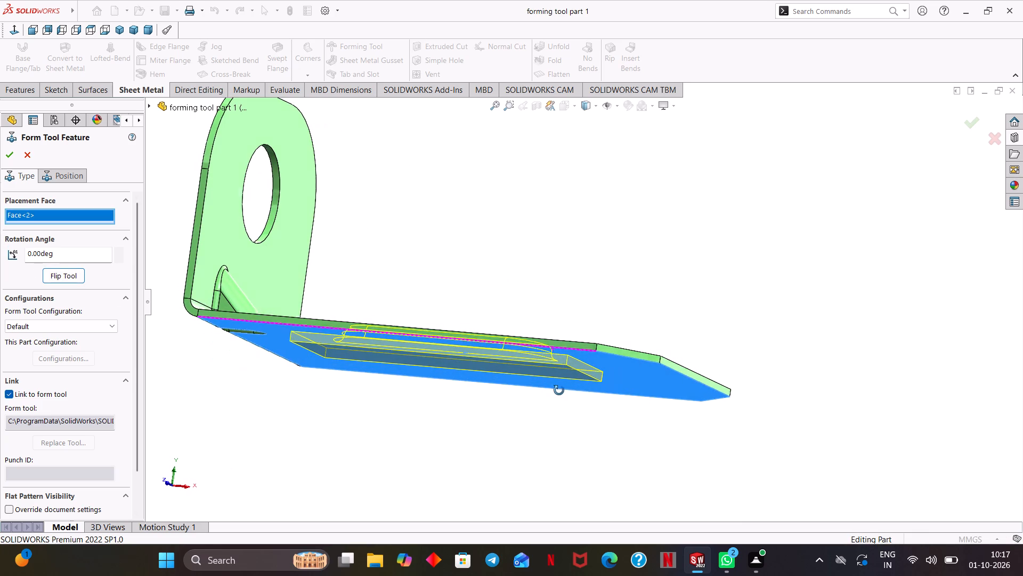
{"action": "middle_click_drag", "start_coordinate": [559, 390], "coordinate": [559, 390]}
{"action": "middle_click_drag", "start_coordinate": [555, 393], "coordinate": [685, 388], "text": "ctrl"}
{"action": "middle_click_drag", "start_coordinate": [675, 395], "coordinate": [679, 420]}
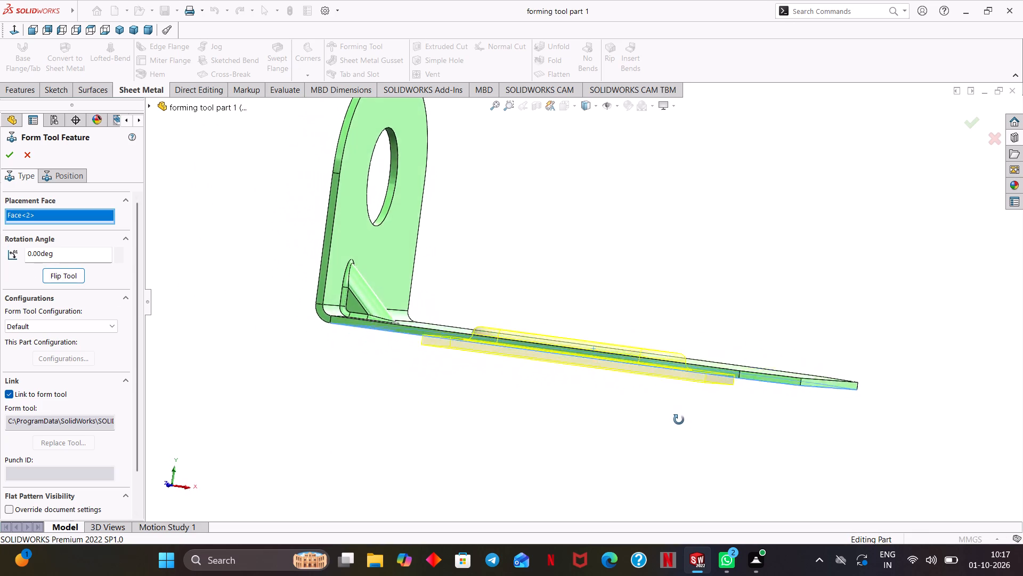
{"action": "middle_click_drag", "start_coordinate": [679, 420], "coordinate": [671, 470]}
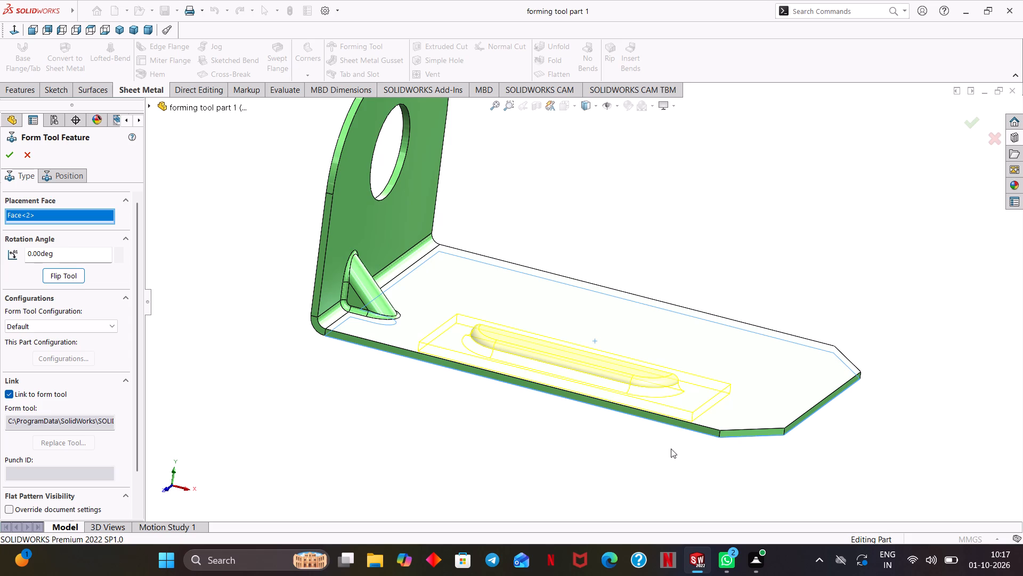
{"action": "middle_click_drag", "start_coordinate": [576, 426], "coordinate": [572, 520]}
{"action": "scroll", "coordinate": [580, 452], "scroll_direction": "up", "scroll_amount": 1}
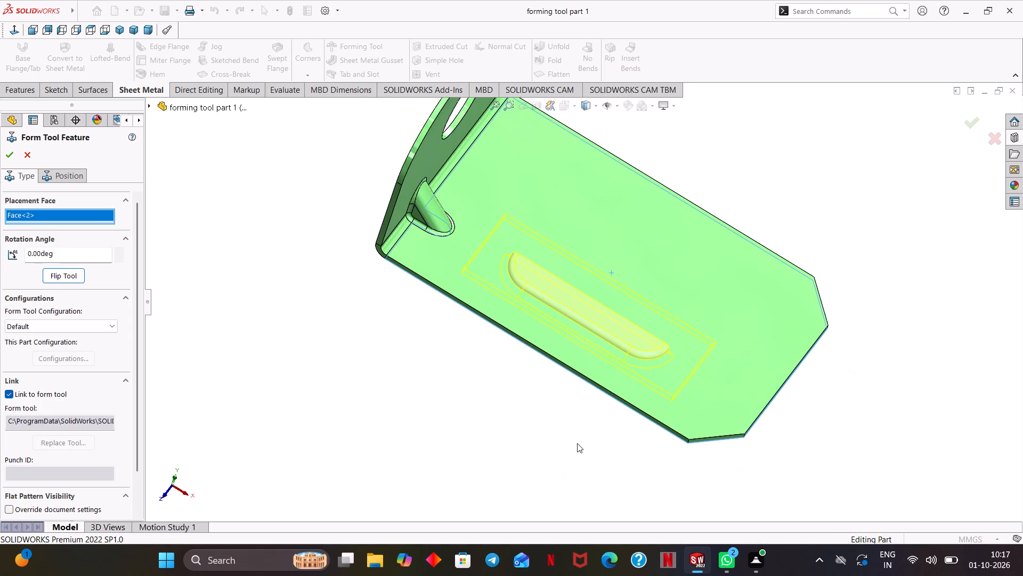
Examine the flipped louver tool's preview on the base flange from several angles and close up in isometric view.
{"action": "scroll", "coordinate": [507, 406], "scroll_direction": "down", "scroll_amount": 2}
{"action": "middle_click_drag", "start_coordinate": [506, 378], "coordinate": [423, 488], "text": "ctrl"}
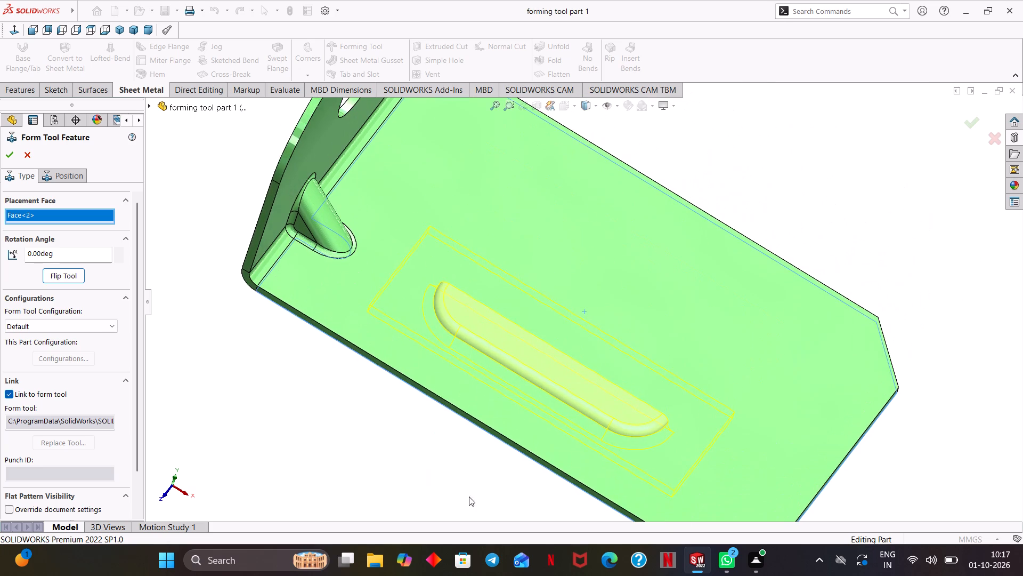
{"action": "middle_click_drag", "start_coordinate": [485, 501], "coordinate": [466, 409]}
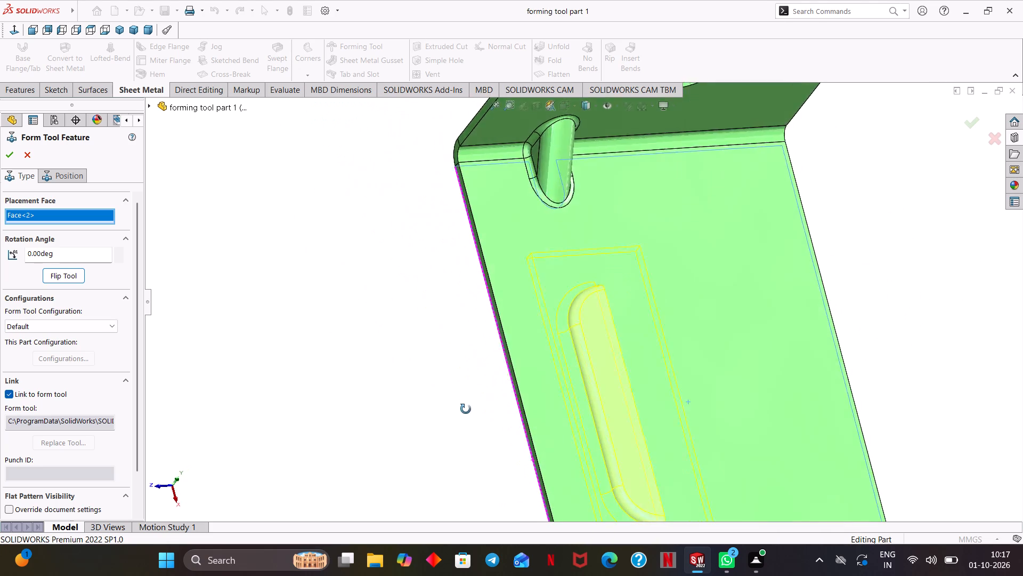
{"action": "middle_click_drag", "start_coordinate": [466, 409], "coordinate": [458, 386]}
{"action": "key", "text": "ctrl+7"}
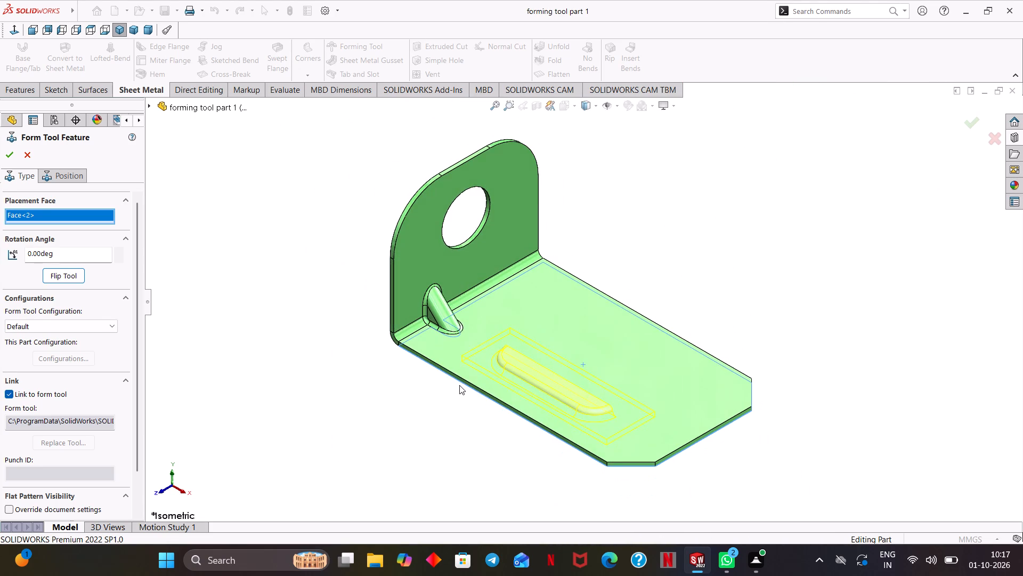
{"action": "scroll", "coordinate": [494, 369], "scroll_direction": "down", "scroll_amount": 5}
{"action": "scroll", "coordinate": [695, 375], "scroll_direction": "down", "scroll_amount": 1}
{"action": "middle_click_drag", "start_coordinate": [856, 294], "coordinate": [692, 252], "text": "ctrl"}
{"action": "scroll", "coordinate": [685, 252], "scroll_direction": "down", "scroll_amount": 2}
{"action": "middle_click_drag", "start_coordinate": [638, 268], "coordinate": [751, 245], "text": "ctrl"}
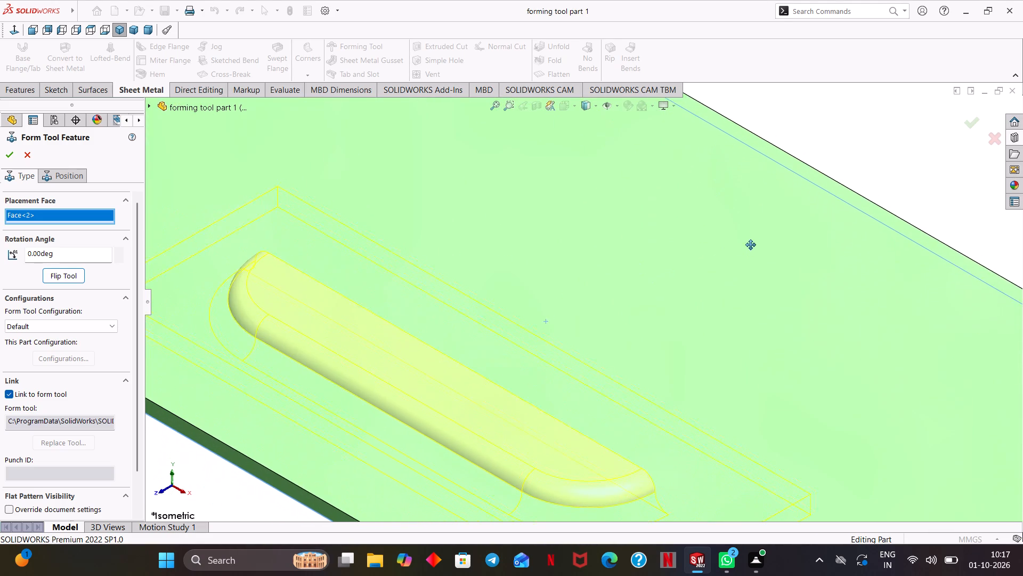
{"action": "middle_click_drag", "start_coordinate": [751, 245], "coordinate": [797, 210], "text": "ctrl"}
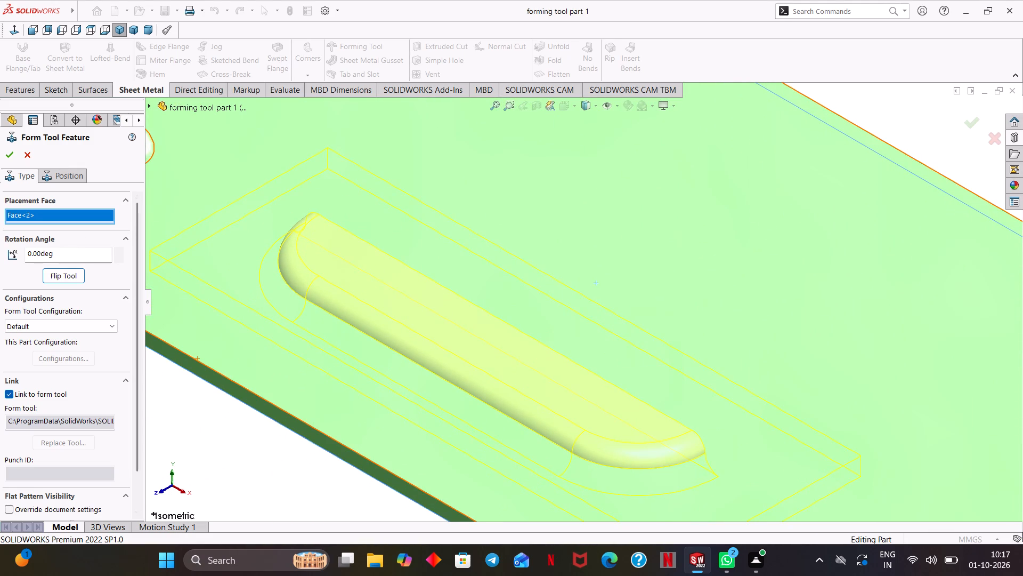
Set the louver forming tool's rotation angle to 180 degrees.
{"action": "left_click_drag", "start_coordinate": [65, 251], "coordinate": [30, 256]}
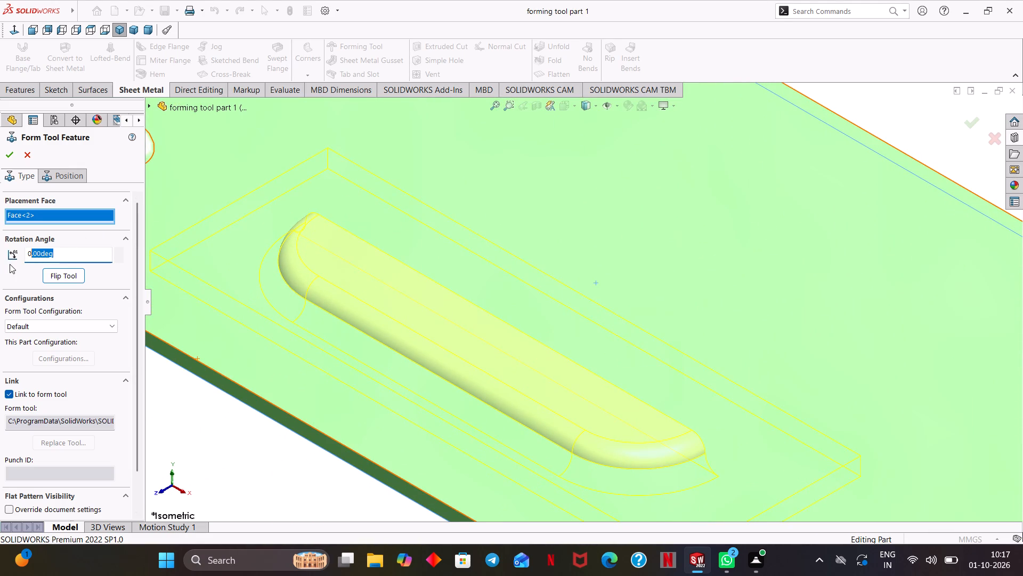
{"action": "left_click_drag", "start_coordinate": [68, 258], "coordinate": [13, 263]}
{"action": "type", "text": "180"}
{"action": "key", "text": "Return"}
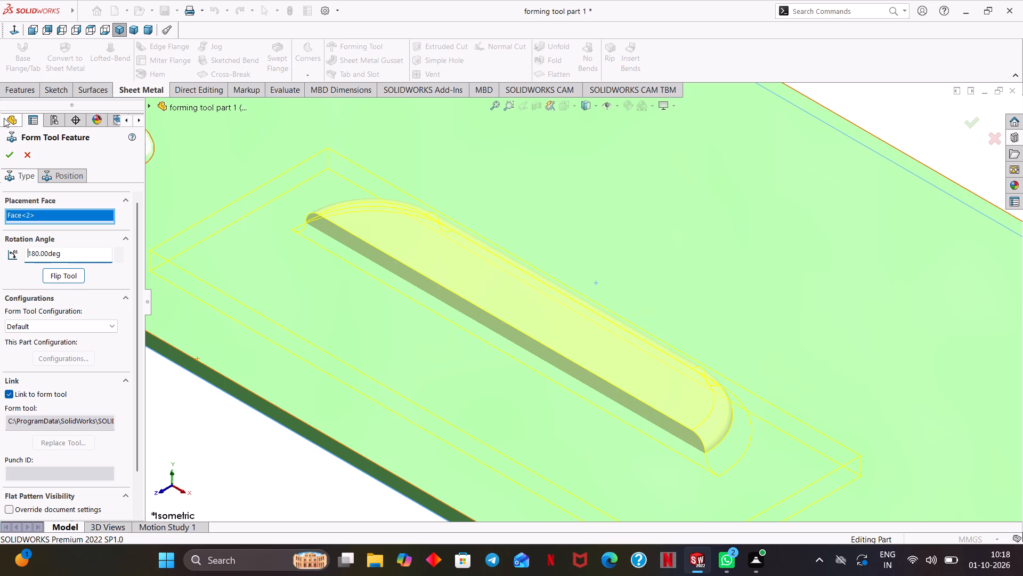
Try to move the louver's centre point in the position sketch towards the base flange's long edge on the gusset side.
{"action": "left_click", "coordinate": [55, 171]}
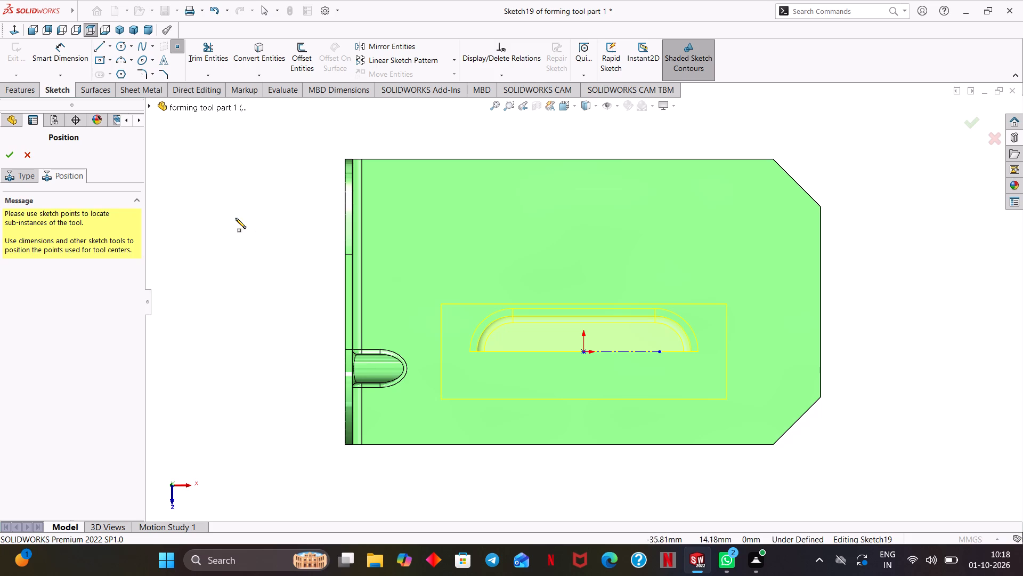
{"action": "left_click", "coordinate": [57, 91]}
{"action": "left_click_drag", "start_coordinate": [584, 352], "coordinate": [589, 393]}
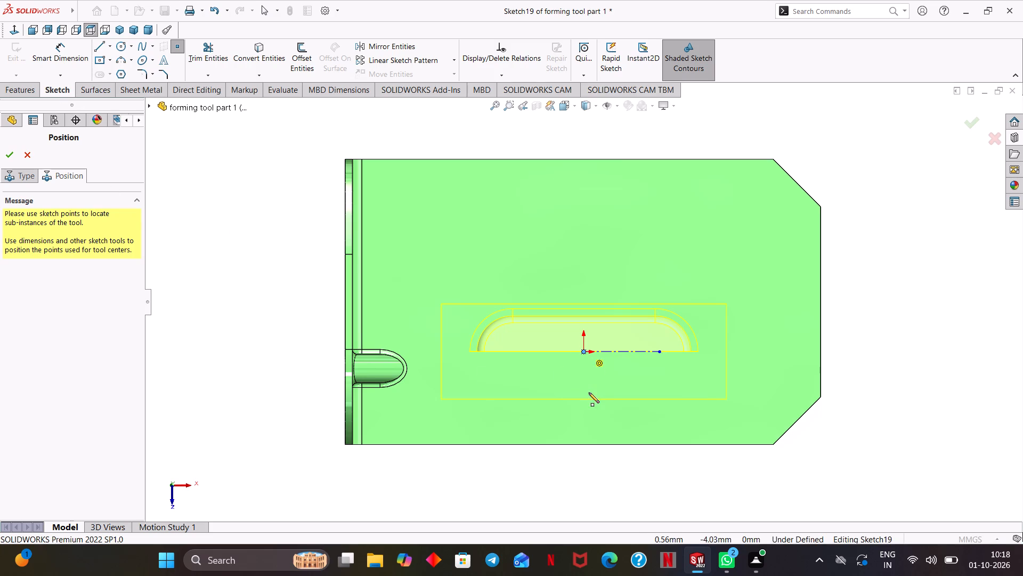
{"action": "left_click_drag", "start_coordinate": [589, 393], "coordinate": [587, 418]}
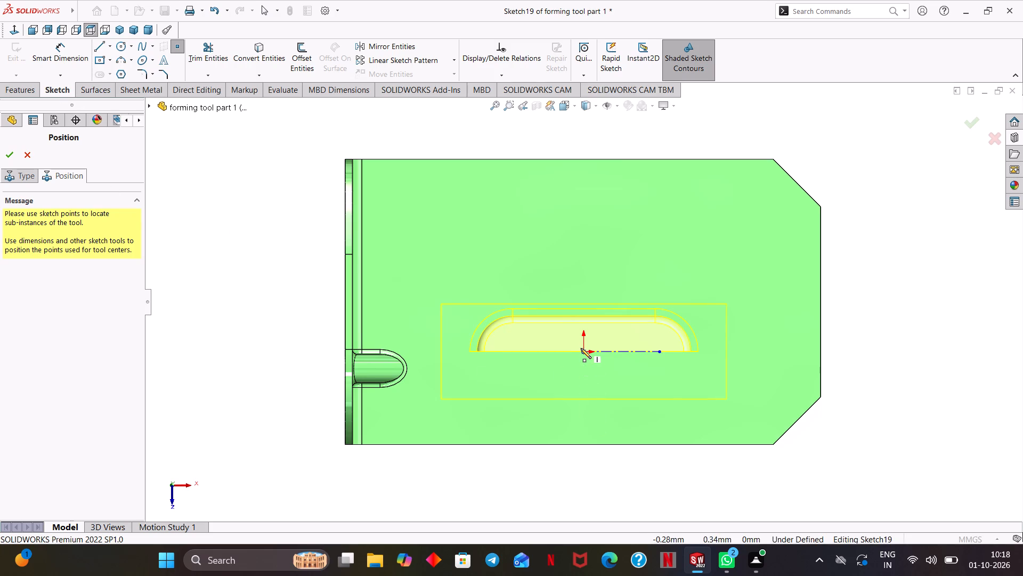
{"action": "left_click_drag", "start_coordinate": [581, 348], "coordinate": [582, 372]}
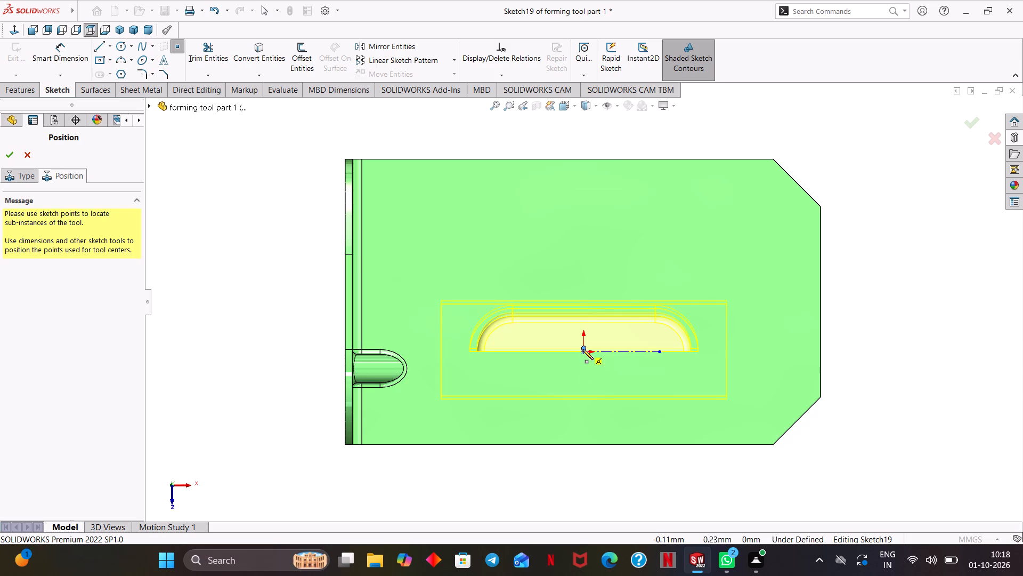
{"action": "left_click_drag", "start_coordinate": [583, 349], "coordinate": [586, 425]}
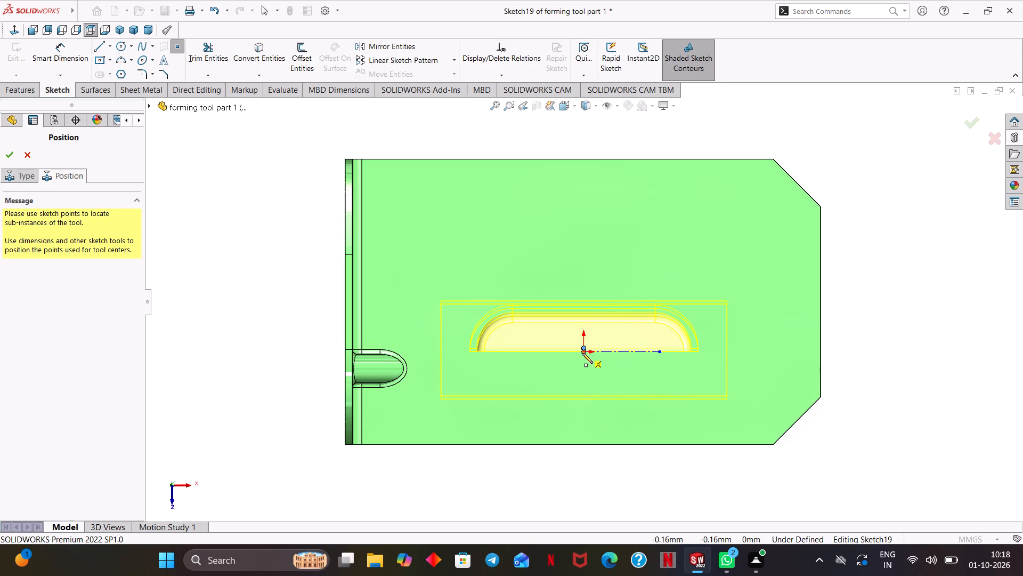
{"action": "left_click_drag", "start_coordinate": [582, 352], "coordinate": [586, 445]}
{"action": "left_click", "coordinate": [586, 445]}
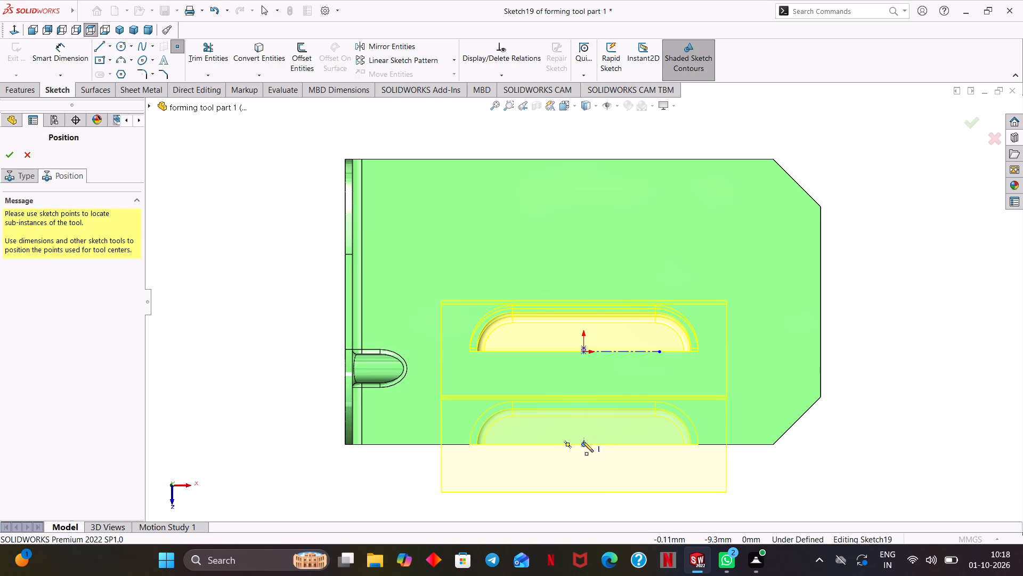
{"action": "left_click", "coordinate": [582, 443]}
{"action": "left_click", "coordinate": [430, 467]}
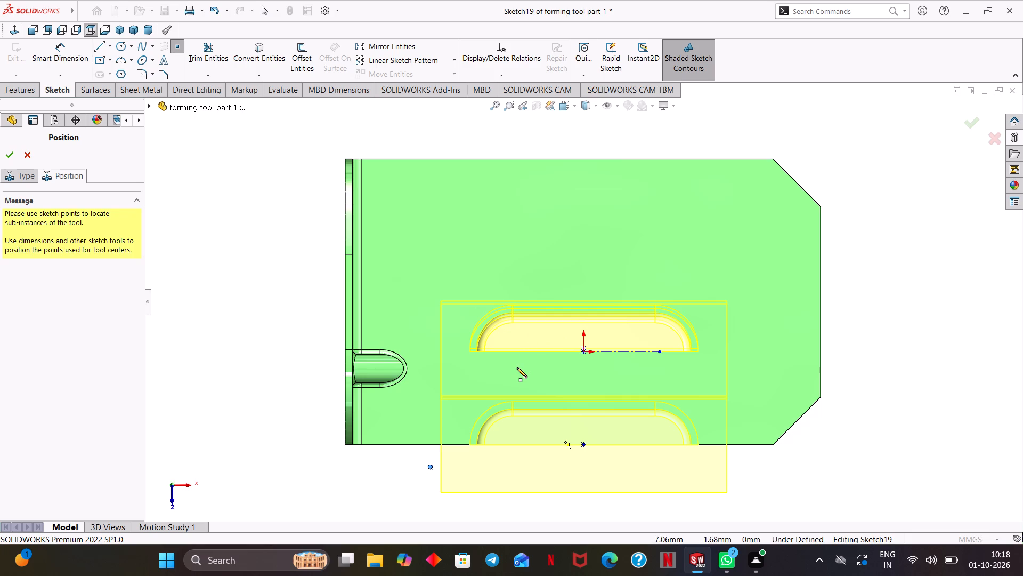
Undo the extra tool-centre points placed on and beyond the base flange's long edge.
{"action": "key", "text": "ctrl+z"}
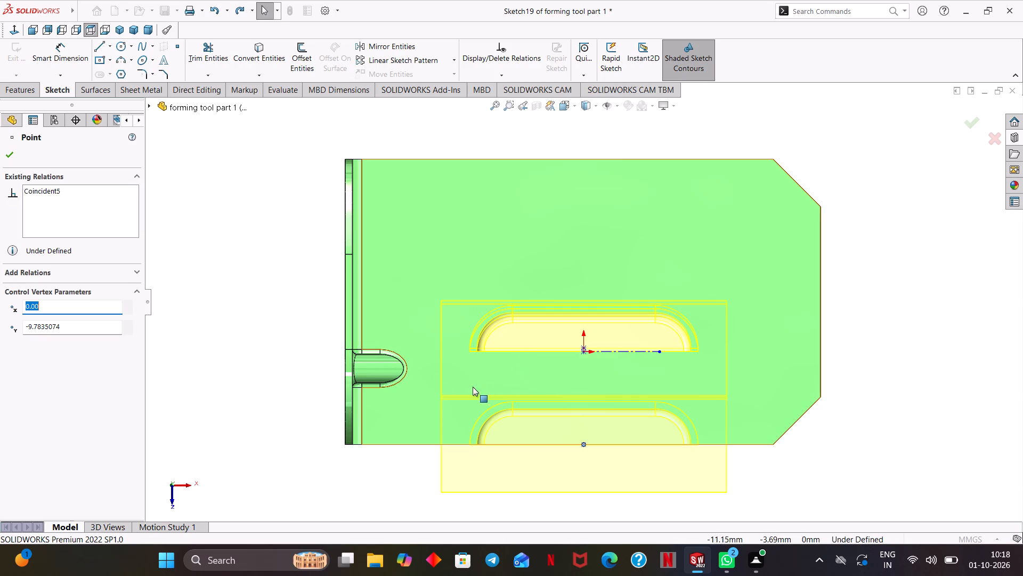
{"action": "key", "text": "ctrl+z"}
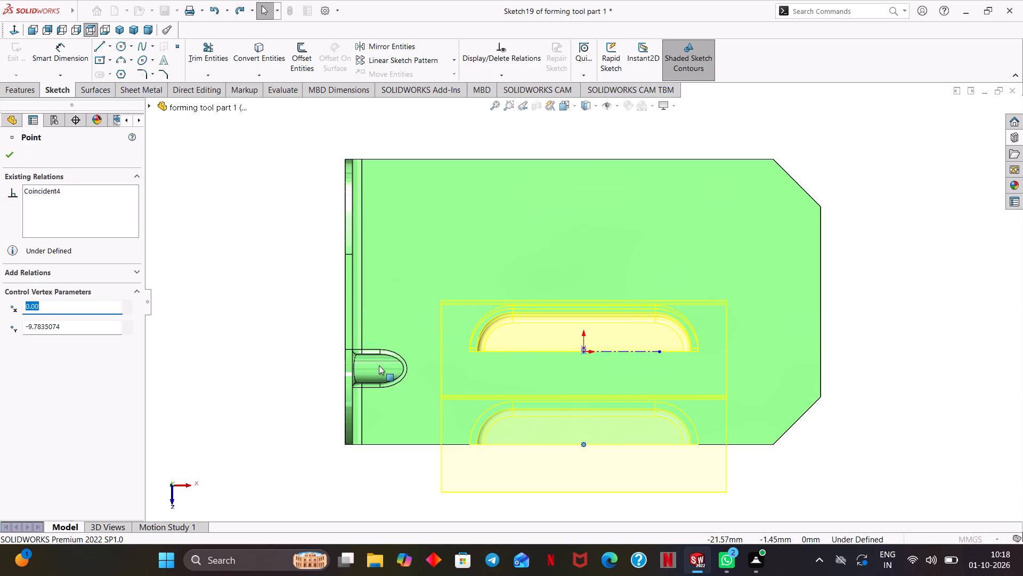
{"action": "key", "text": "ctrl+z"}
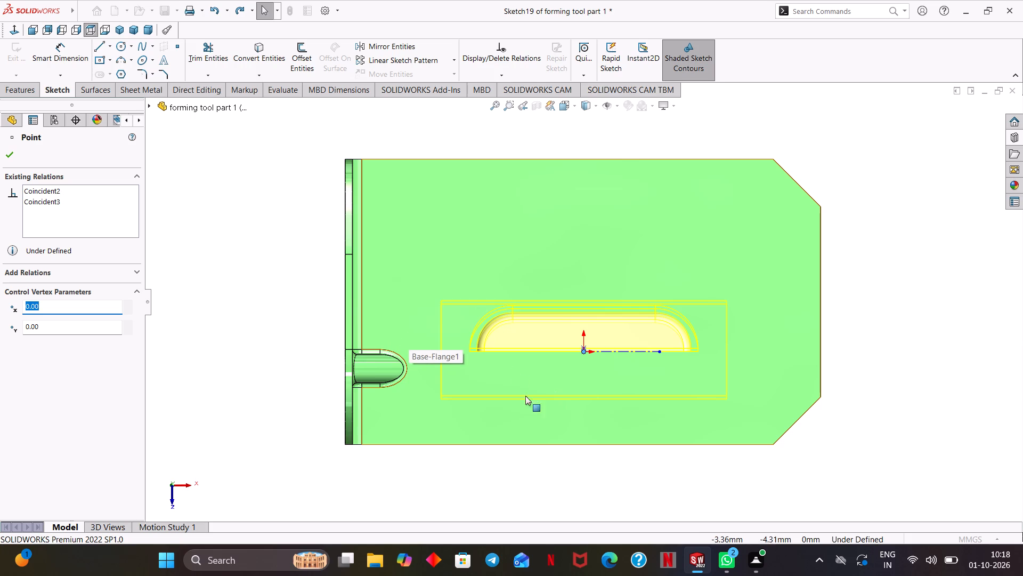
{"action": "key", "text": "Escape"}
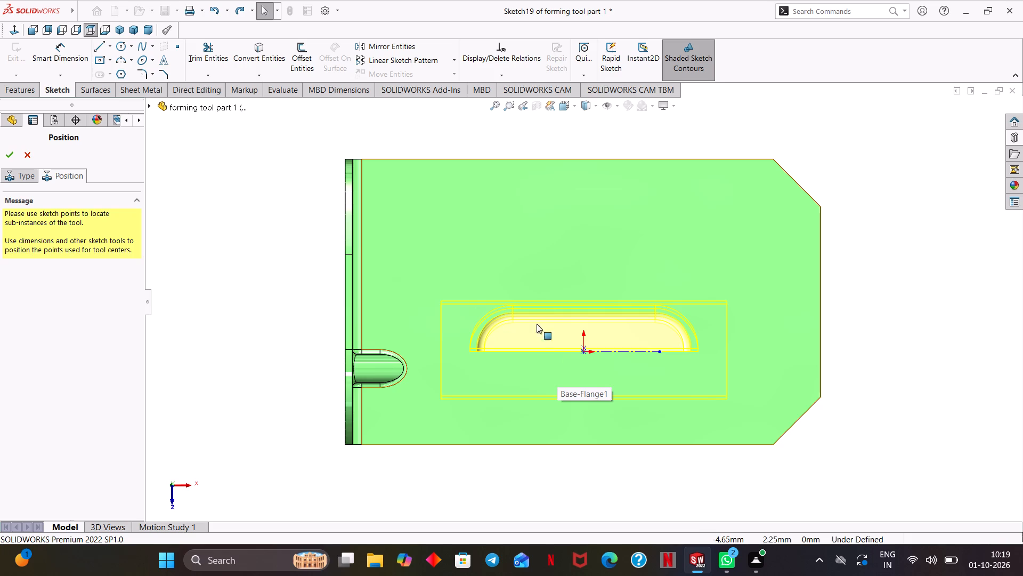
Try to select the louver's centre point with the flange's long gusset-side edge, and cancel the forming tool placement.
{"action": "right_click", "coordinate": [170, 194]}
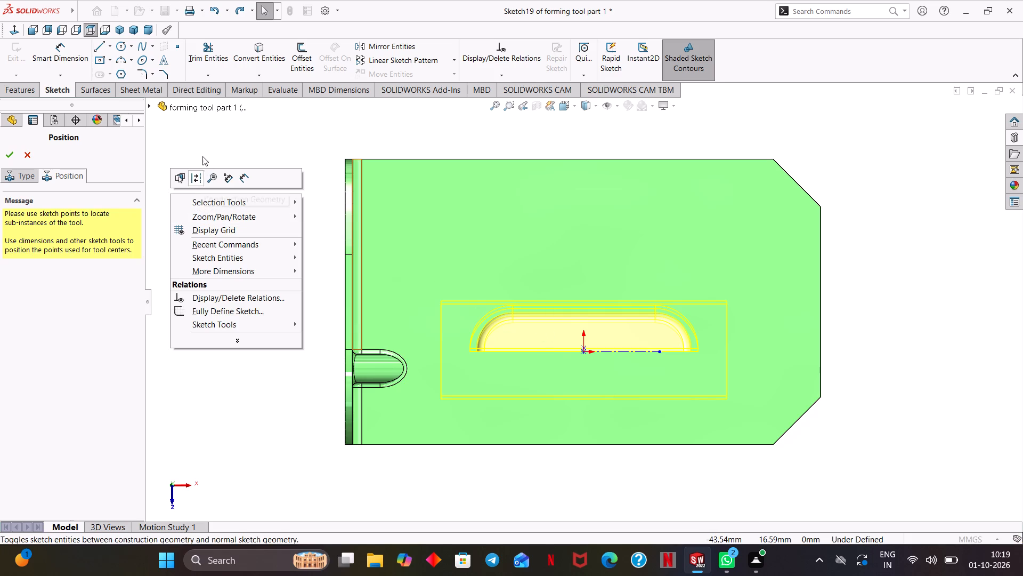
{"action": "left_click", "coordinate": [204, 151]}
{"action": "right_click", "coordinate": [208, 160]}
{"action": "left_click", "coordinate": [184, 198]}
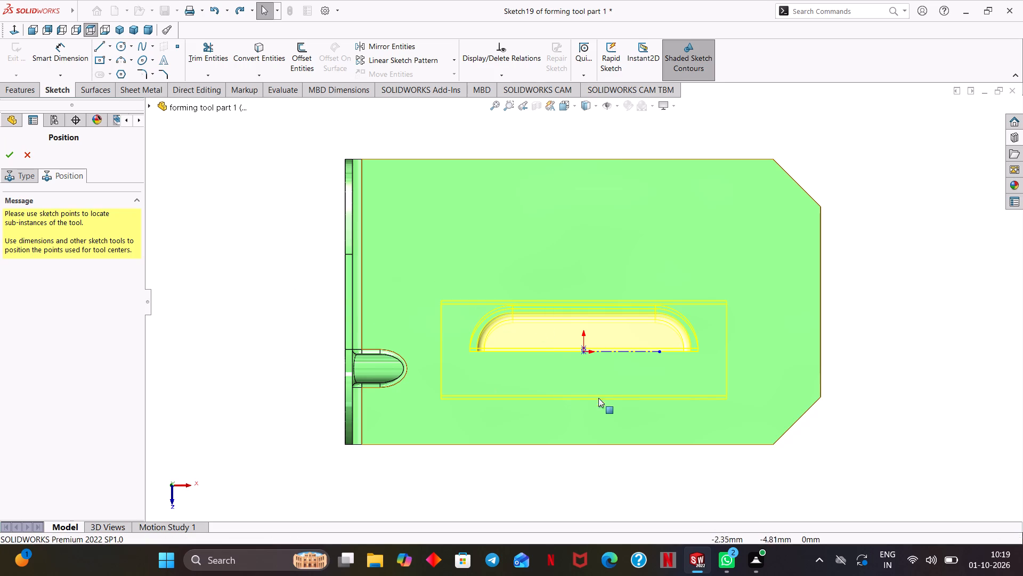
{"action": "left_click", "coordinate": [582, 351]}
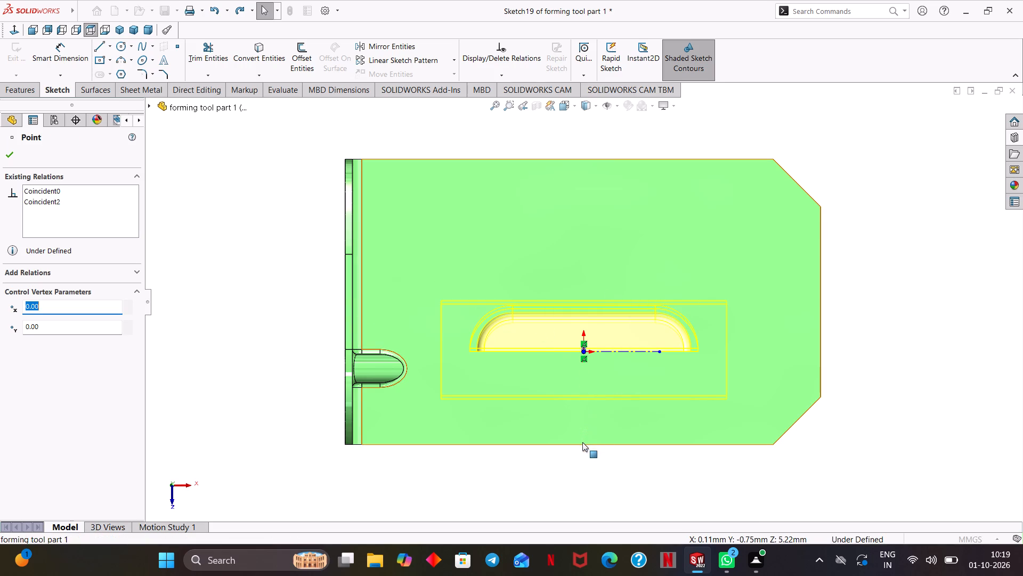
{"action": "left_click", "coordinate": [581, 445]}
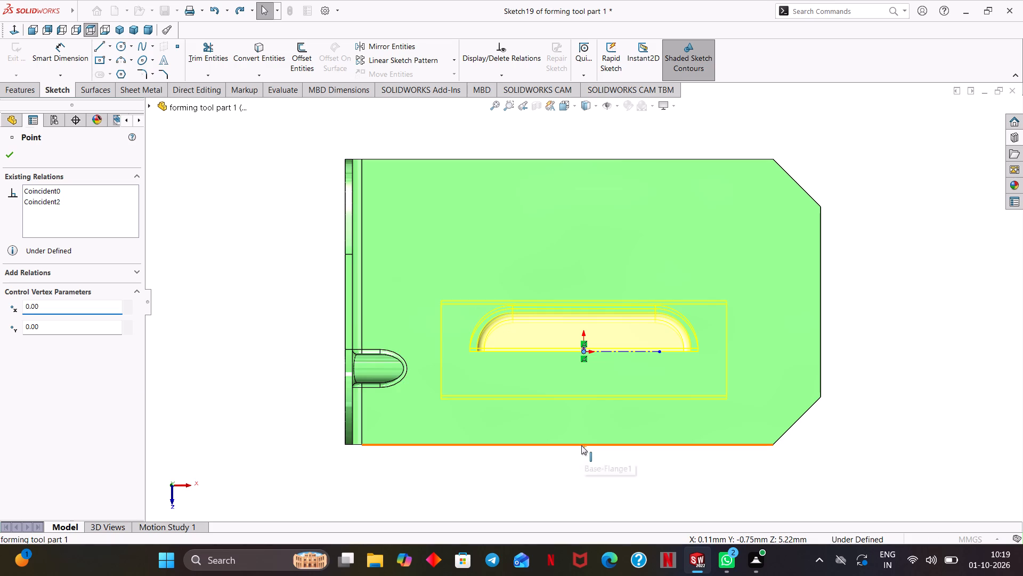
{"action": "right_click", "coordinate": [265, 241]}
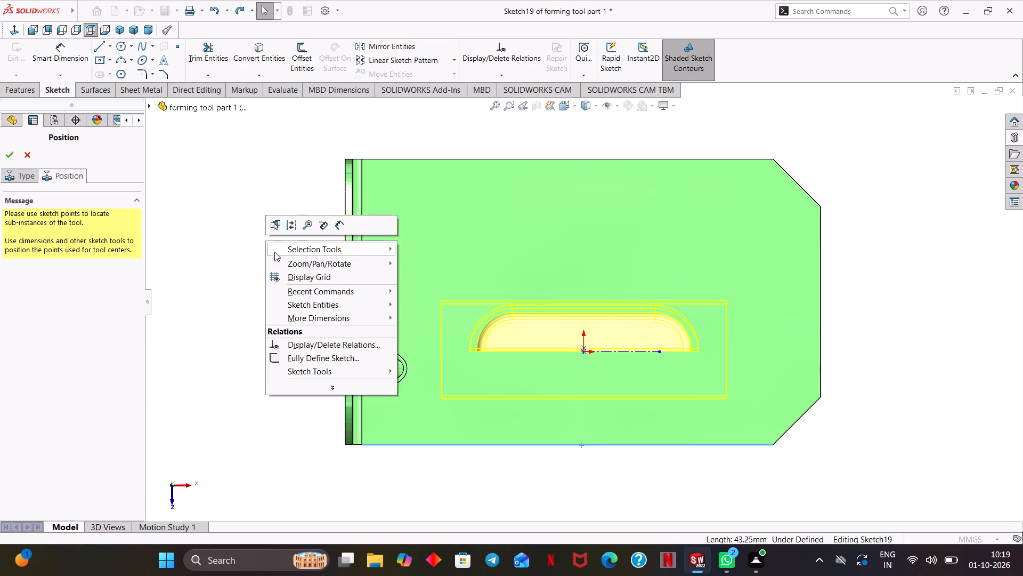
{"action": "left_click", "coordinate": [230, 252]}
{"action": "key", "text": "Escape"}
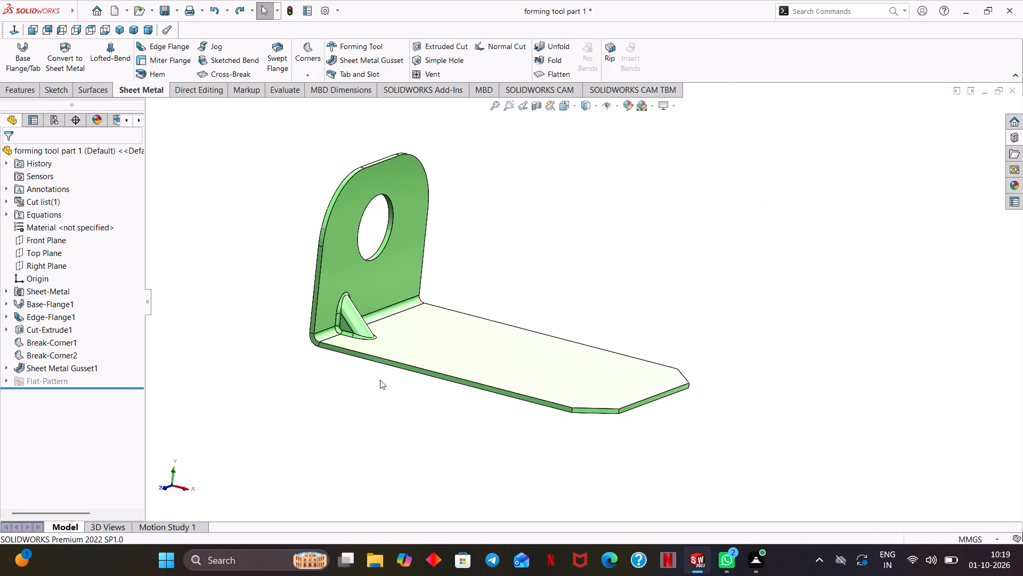
Place the "louver custom" forming tool from the louvers folder onto the base flange's upper face, near the long edge beside the gusset.
{"action": "middle_click_drag", "start_coordinate": [381, 398], "coordinate": [428, 351]}
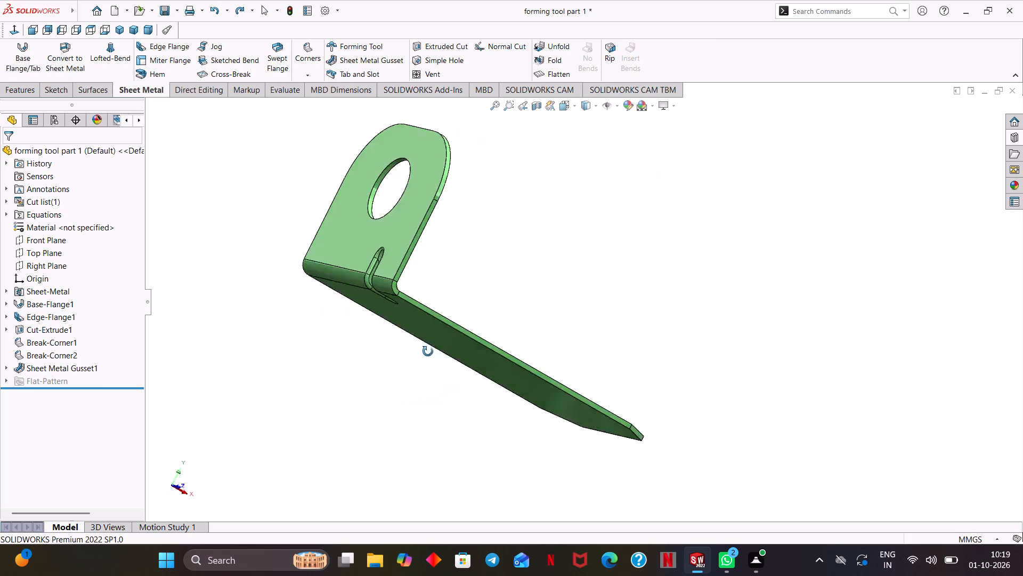
{"action": "middle_click_drag", "start_coordinate": [428, 351], "coordinate": [327, 346]}
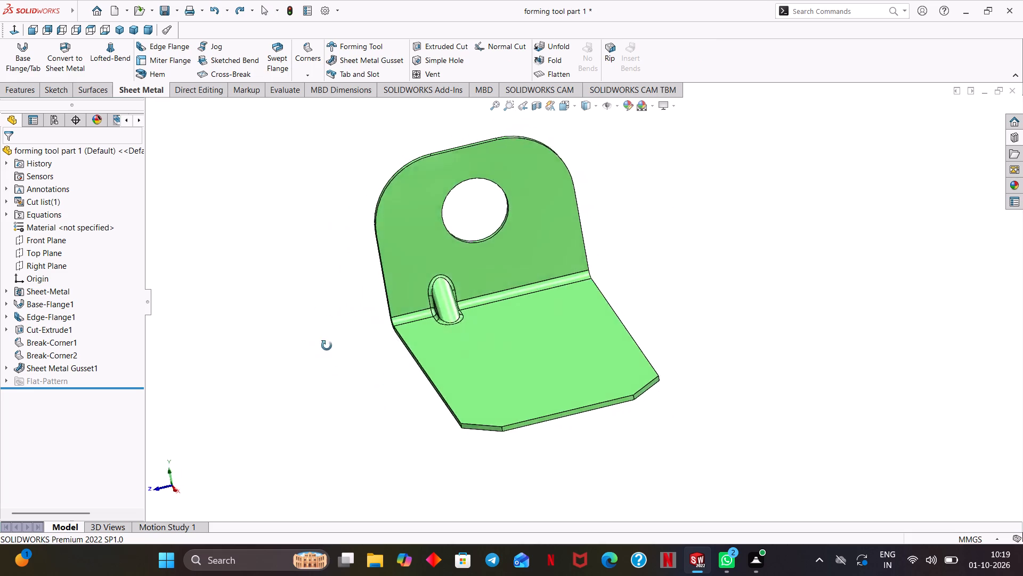
{"action": "middle_click_drag", "start_coordinate": [327, 346], "coordinate": [366, 337]}
{"action": "middle_click_drag", "start_coordinate": [369, 370], "coordinate": [446, 375], "text": "ctrl"}
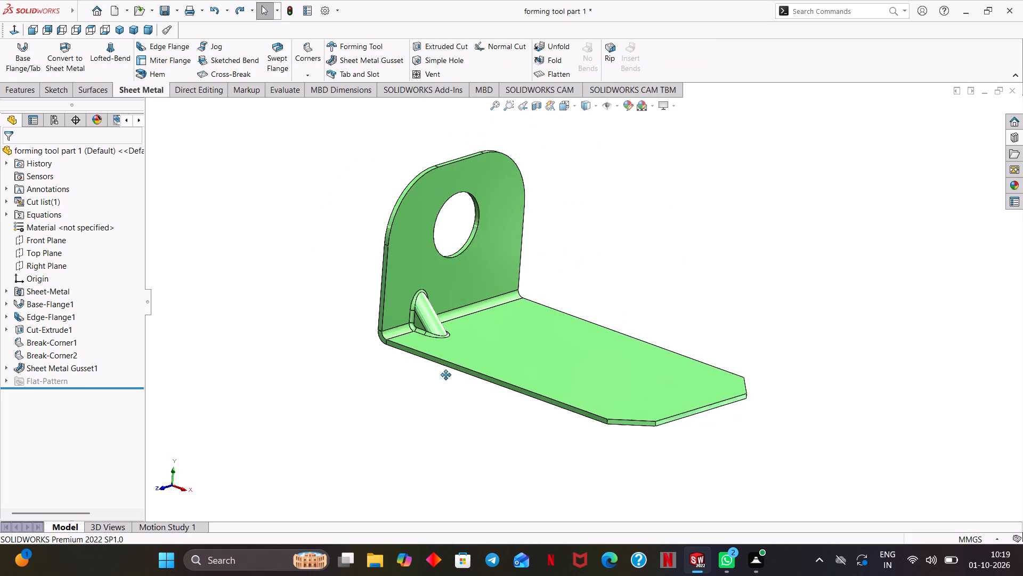
{"action": "middle_click_drag", "start_coordinate": [446, 375], "coordinate": [453, 374], "text": "ctrl"}
{"action": "scroll", "coordinate": [444, 373], "scroll_direction": "down", "scroll_amount": 1}
{"action": "middle_click_drag", "start_coordinate": [470, 394], "coordinate": [368, 408], "text": "ctrl"}
{"action": "middle_click_drag", "start_coordinate": [393, 445], "coordinate": [421, 468]}
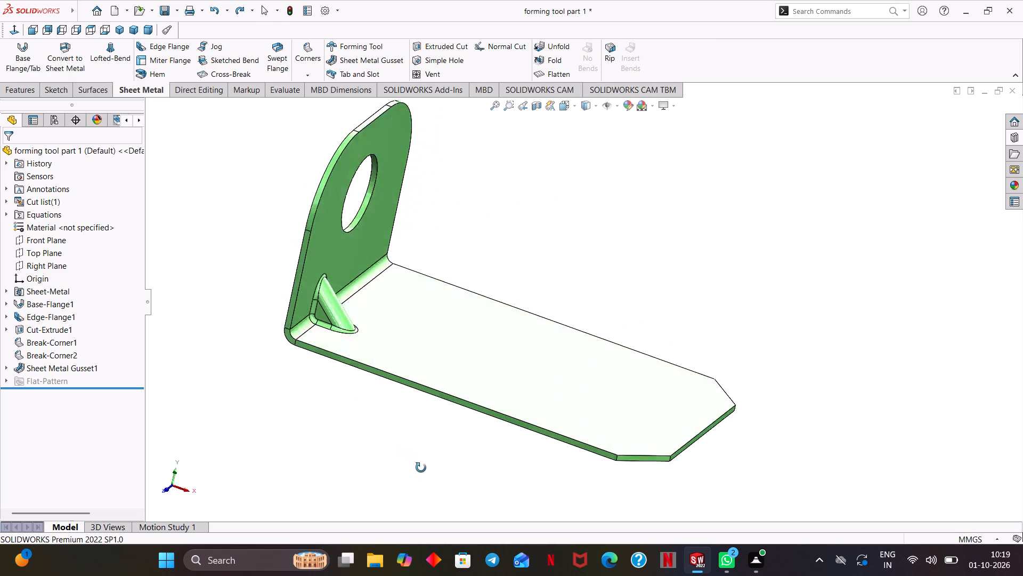
{"action": "middle_click_drag", "start_coordinate": [421, 468], "coordinate": [437, 487]}
{"action": "middle_click_drag", "start_coordinate": [580, 402], "coordinate": [564, 430]}
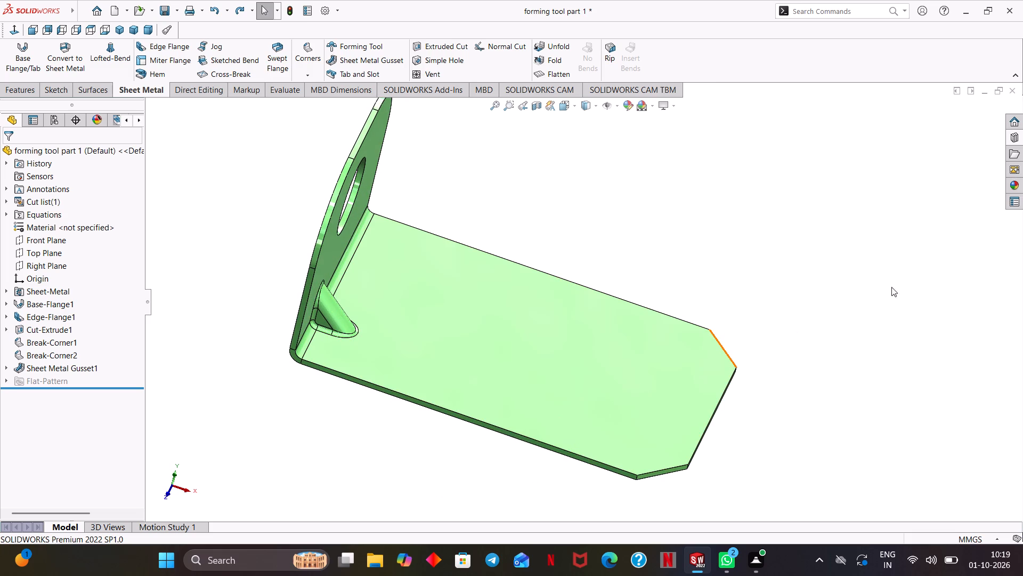
{"action": "left_click", "coordinate": [1012, 137]}
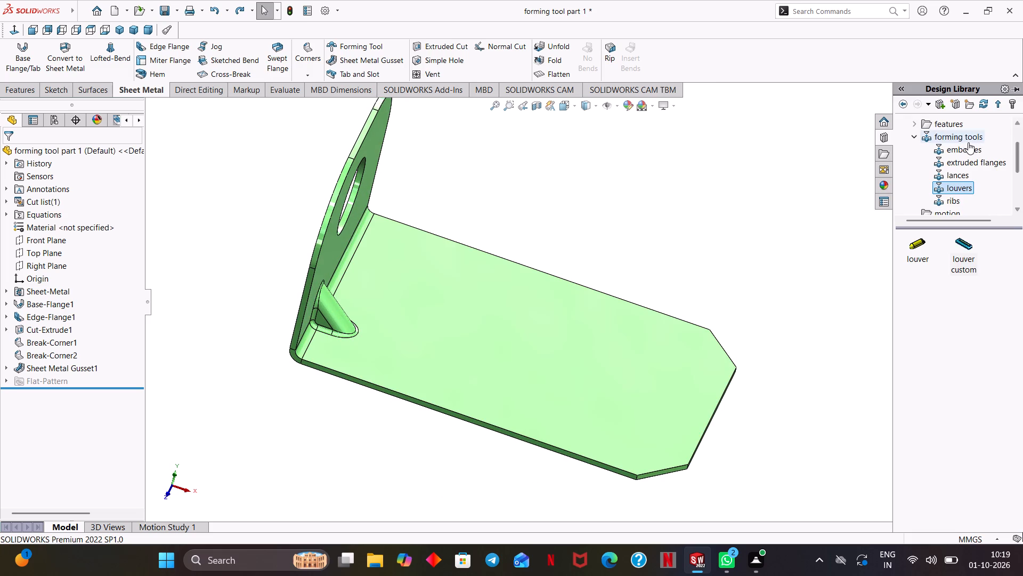
{"action": "left_click_drag", "start_coordinate": [962, 253], "coordinate": [468, 388]}
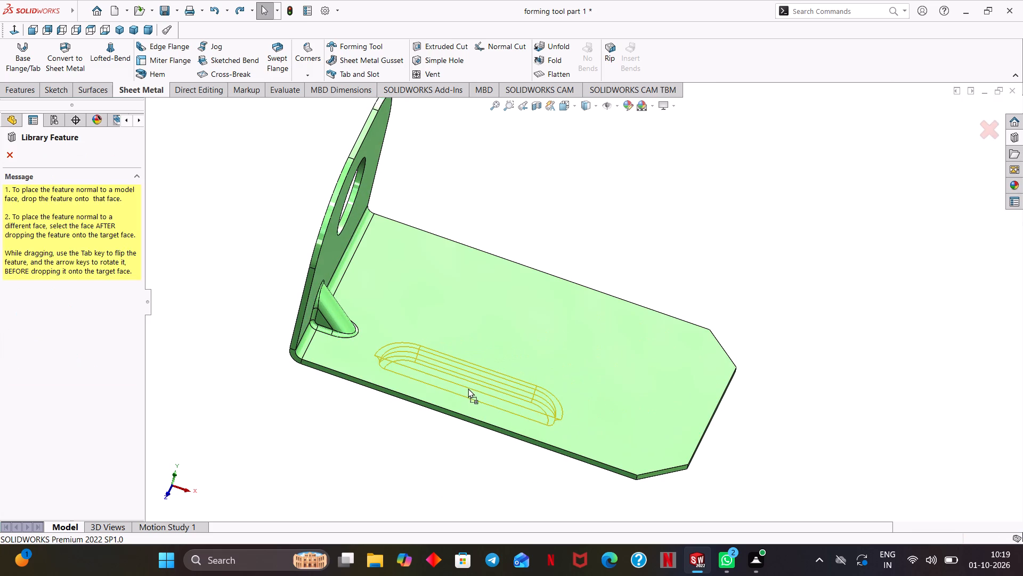
{"action": "left_click_drag", "start_coordinate": [468, 388], "coordinate": [473, 401]}
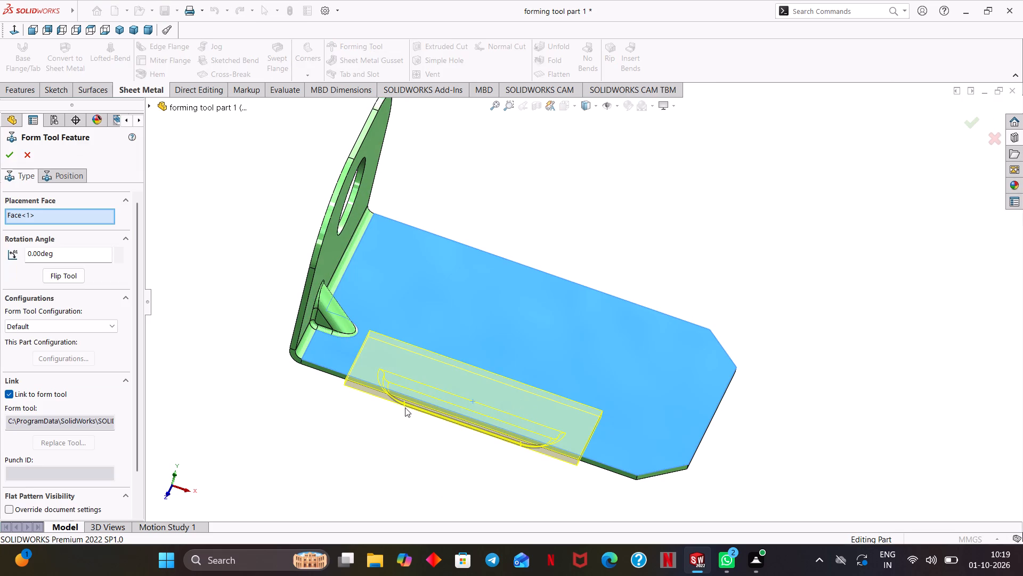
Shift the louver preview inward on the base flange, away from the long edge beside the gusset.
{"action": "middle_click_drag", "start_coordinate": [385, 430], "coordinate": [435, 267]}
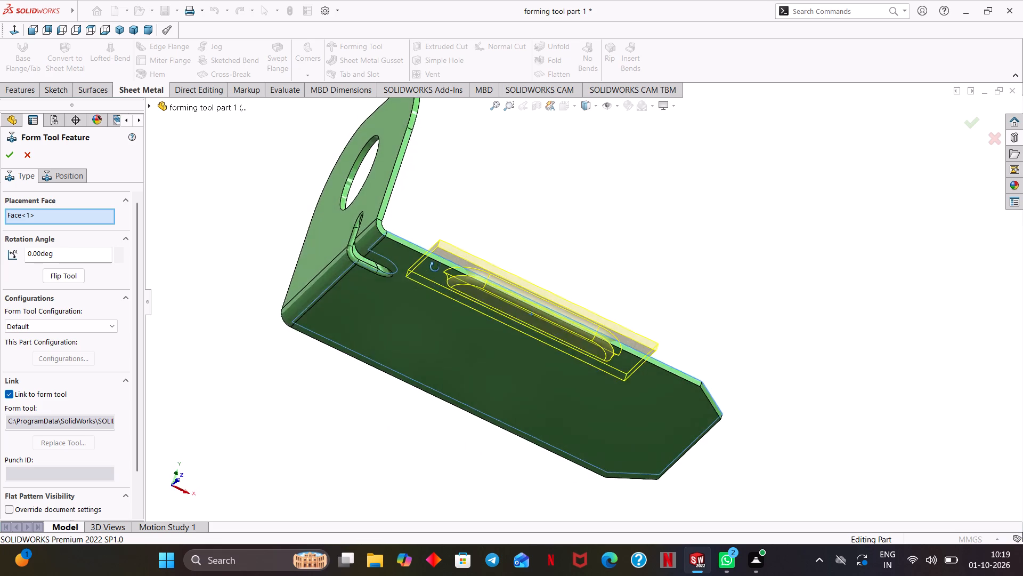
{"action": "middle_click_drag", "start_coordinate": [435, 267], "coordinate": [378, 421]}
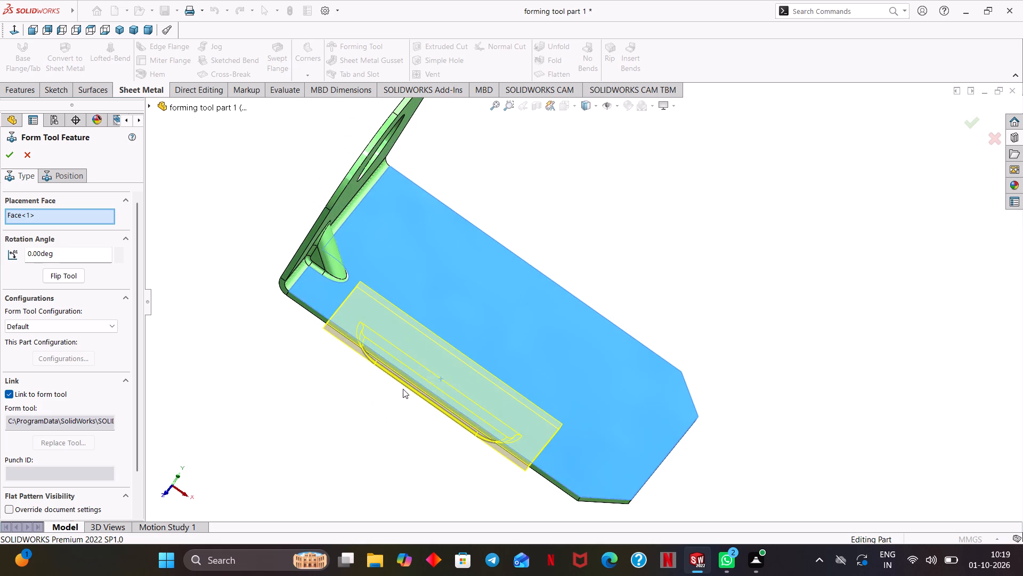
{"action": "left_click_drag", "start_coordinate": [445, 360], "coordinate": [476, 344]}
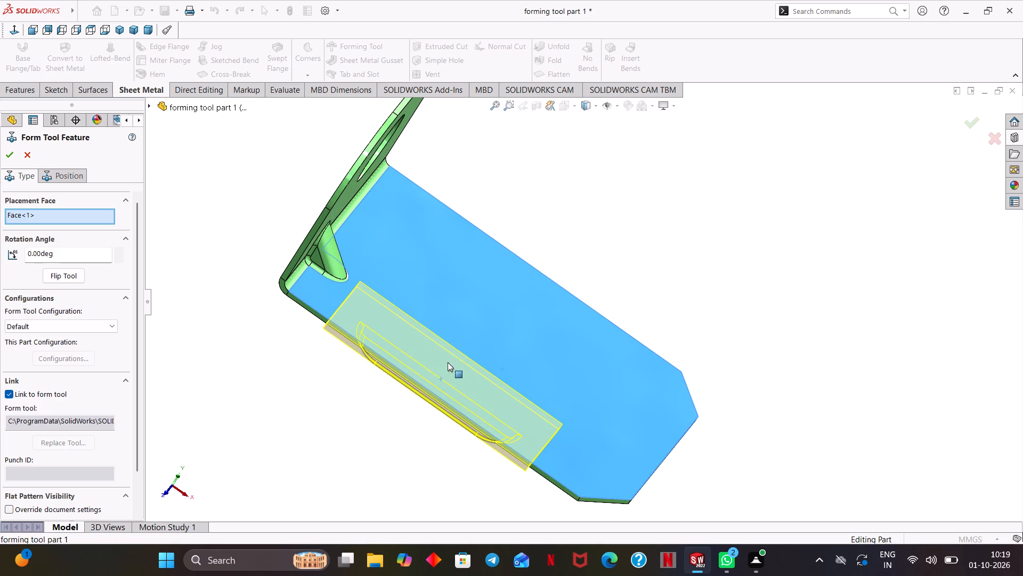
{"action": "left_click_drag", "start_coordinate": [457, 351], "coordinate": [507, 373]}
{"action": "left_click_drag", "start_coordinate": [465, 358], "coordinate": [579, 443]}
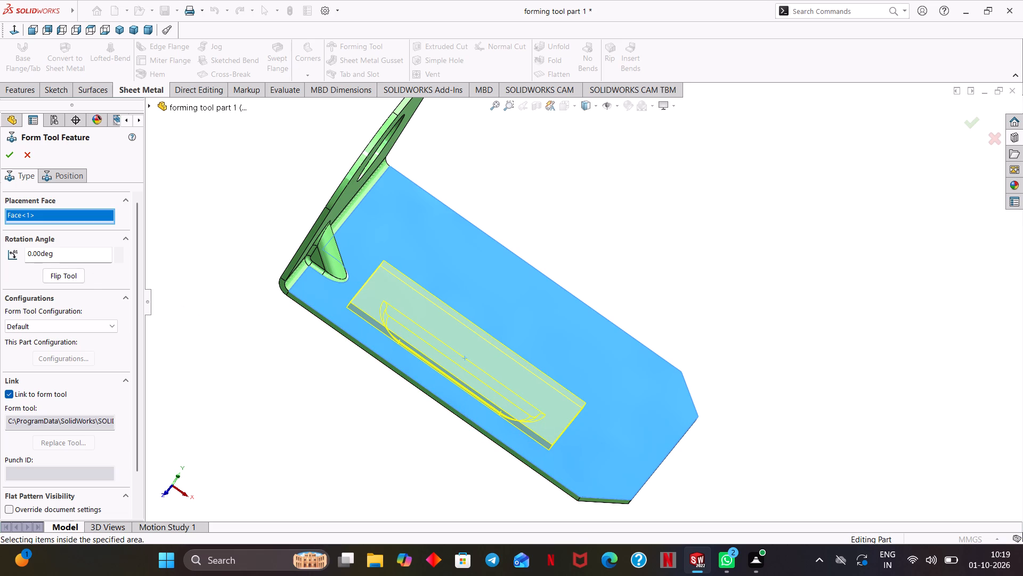
Flip the louver forming tool and set its rotation angle to 180 degrees.
{"action": "left_click", "coordinate": [60, 277]}
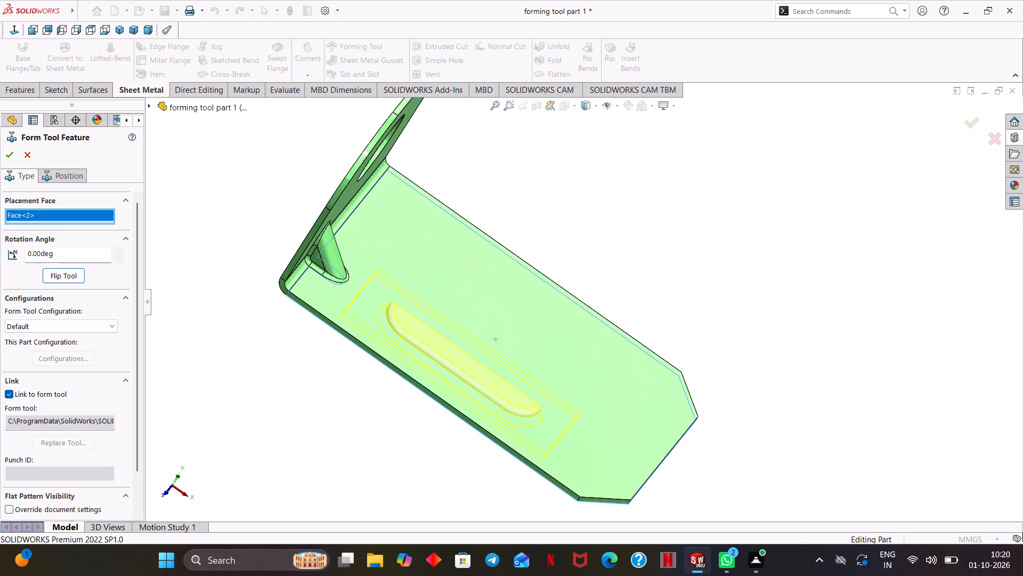
{"action": "double_click", "coordinate": [58, 253]}
{"action": "type", "text": "180"}
{"action": "key", "text": "Return"}
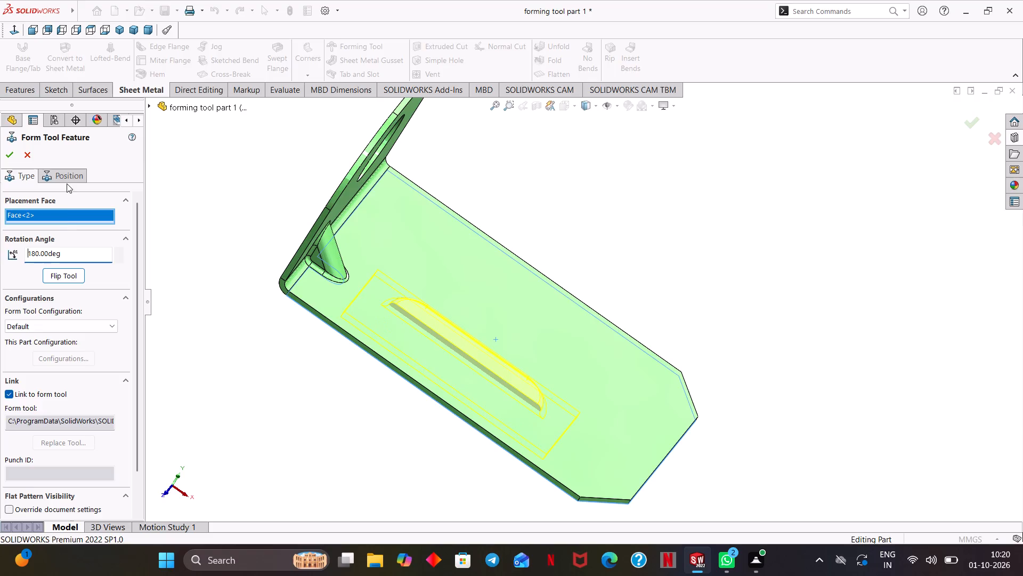
In the position sketch, move the louver's centre point onto the midpoint of the base flange's long gusset-side edge.
{"action": "left_click", "coordinate": [66, 175]}
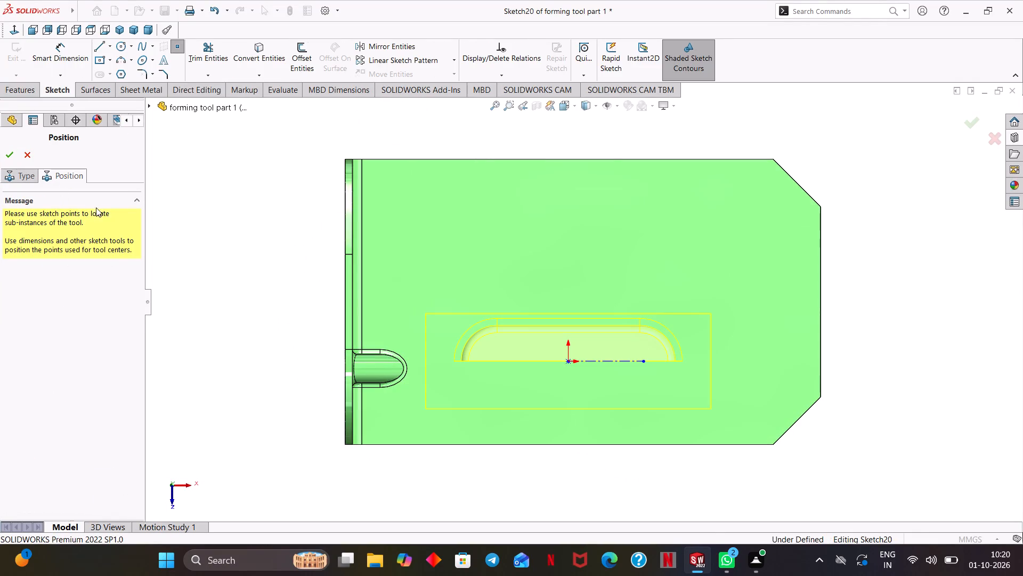
{"action": "right_click", "coordinate": [208, 187]}
{"action": "left_click", "coordinate": [242, 197]}
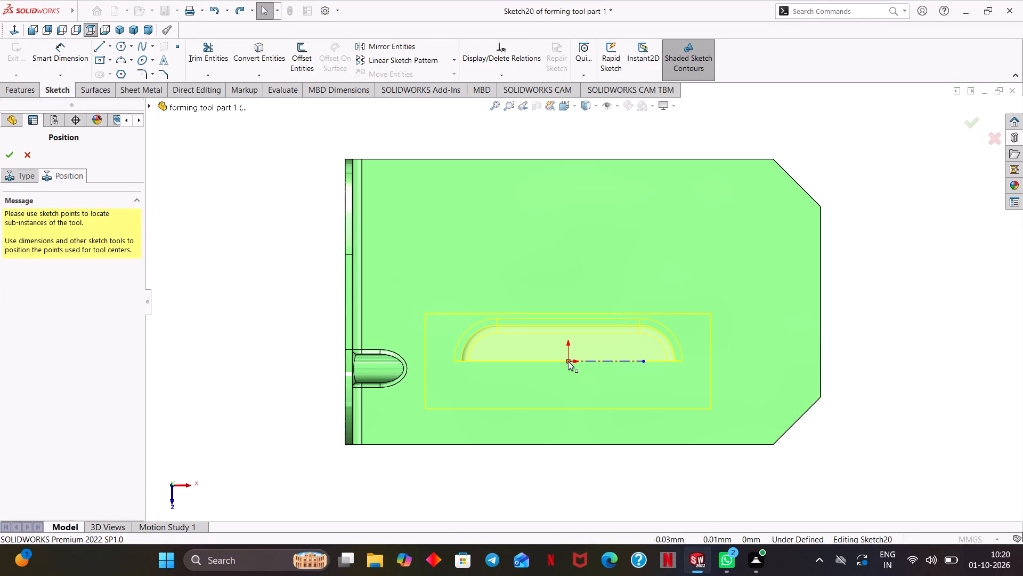
{"action": "left_click_drag", "start_coordinate": [568, 360], "coordinate": [572, 439]}
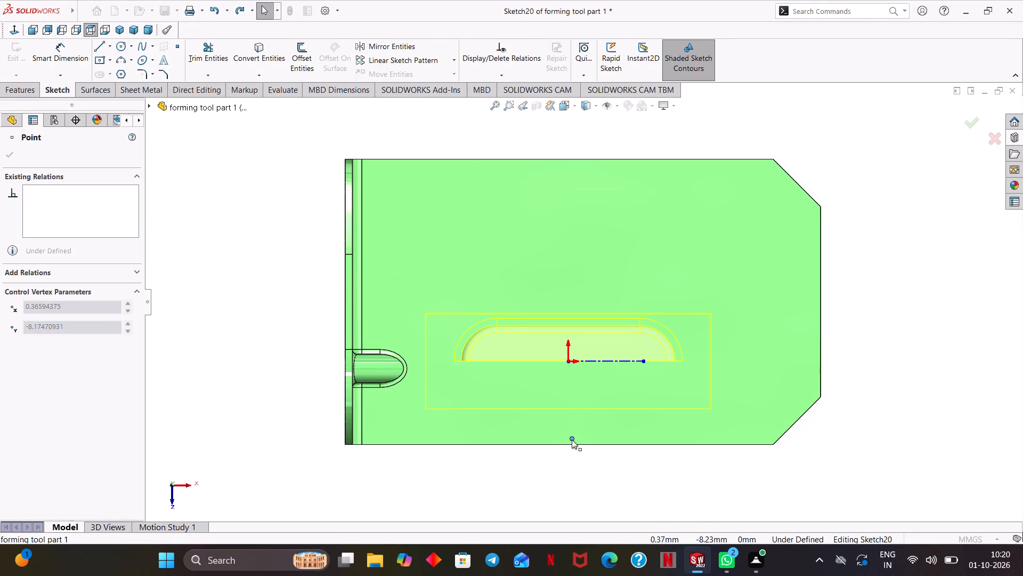
{"action": "left_click_drag", "start_coordinate": [572, 439], "coordinate": [566, 445]}
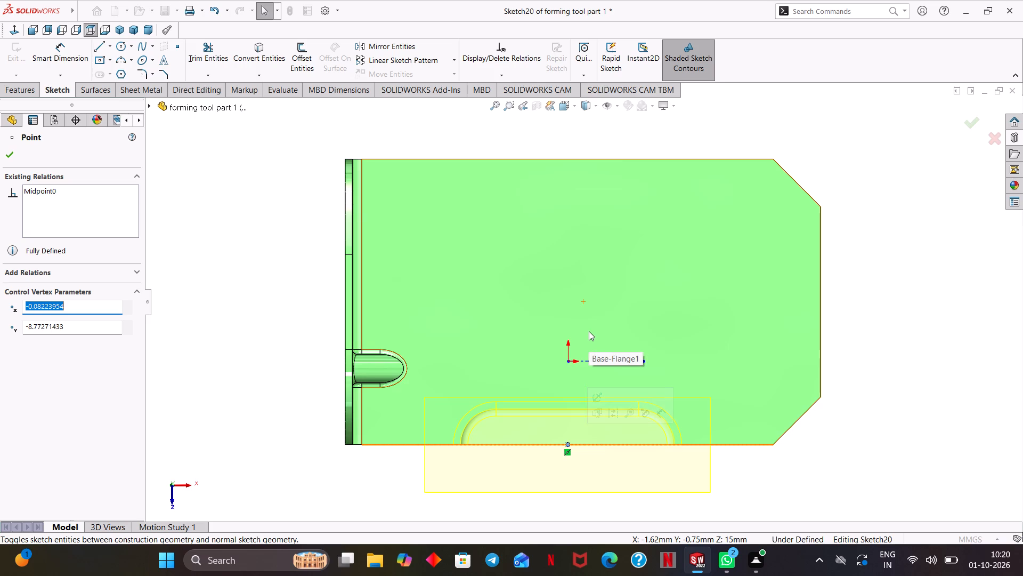
Delete the midpoint relation between the louver's centre point and the base flange's long edge.
{"action": "middle_click_drag", "start_coordinate": [830, 451], "coordinate": [825, 375], "text": "ctrl"}
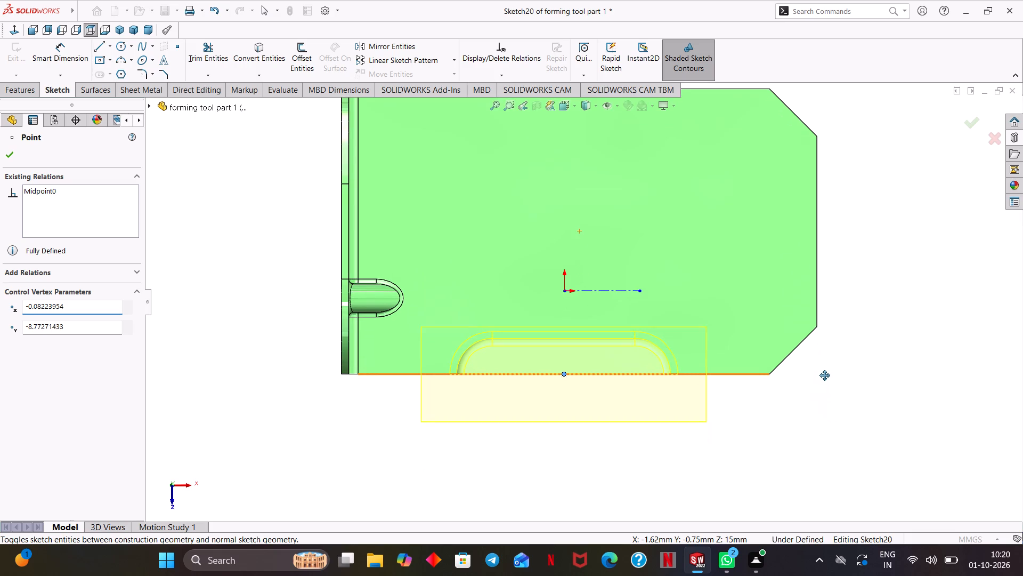
{"action": "middle_click_drag", "start_coordinate": [825, 375], "coordinate": [823, 369], "text": "ctrl"}
{"action": "right_click", "coordinate": [559, 371]}
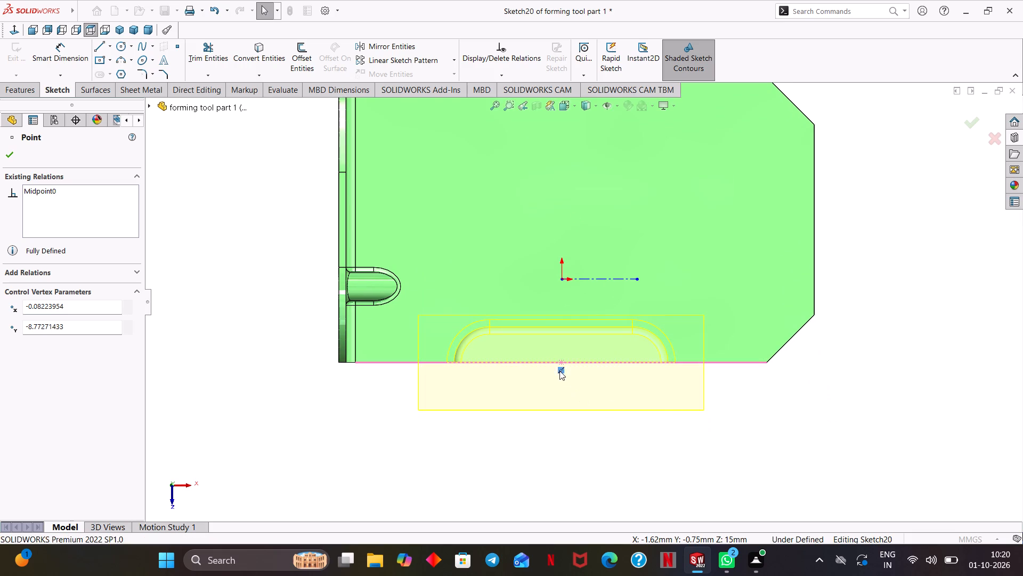
{"action": "left_click", "coordinate": [591, 516]}
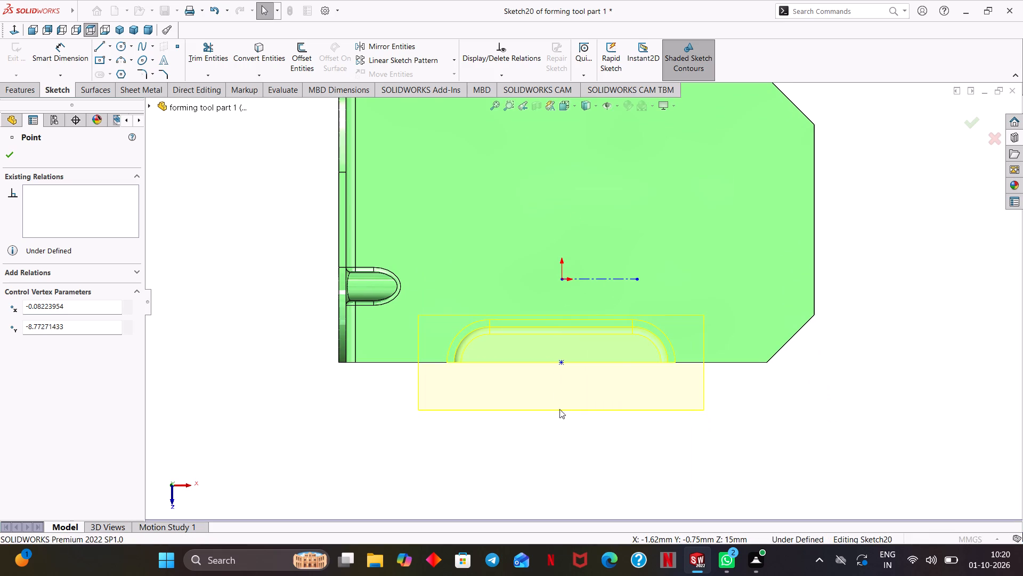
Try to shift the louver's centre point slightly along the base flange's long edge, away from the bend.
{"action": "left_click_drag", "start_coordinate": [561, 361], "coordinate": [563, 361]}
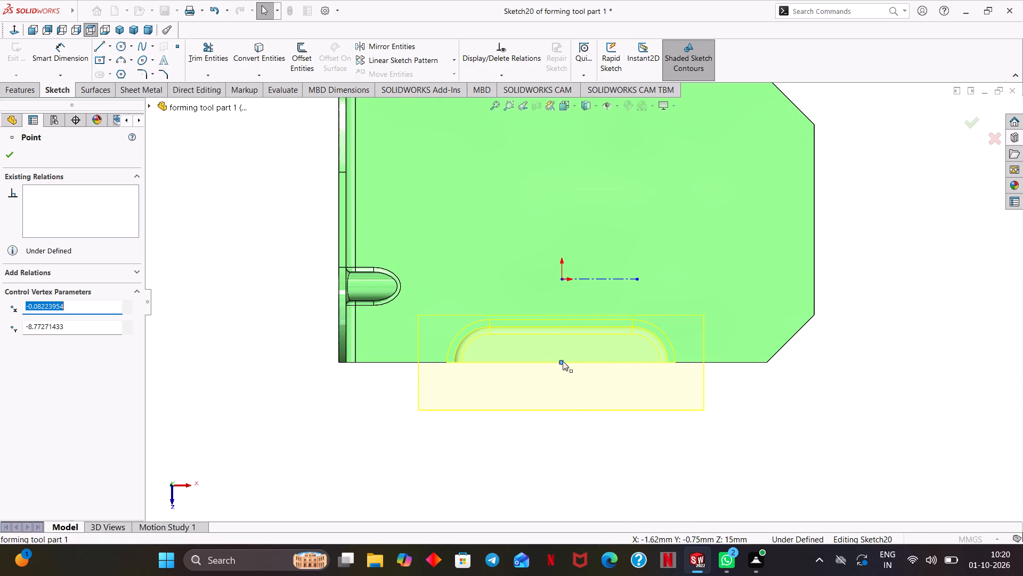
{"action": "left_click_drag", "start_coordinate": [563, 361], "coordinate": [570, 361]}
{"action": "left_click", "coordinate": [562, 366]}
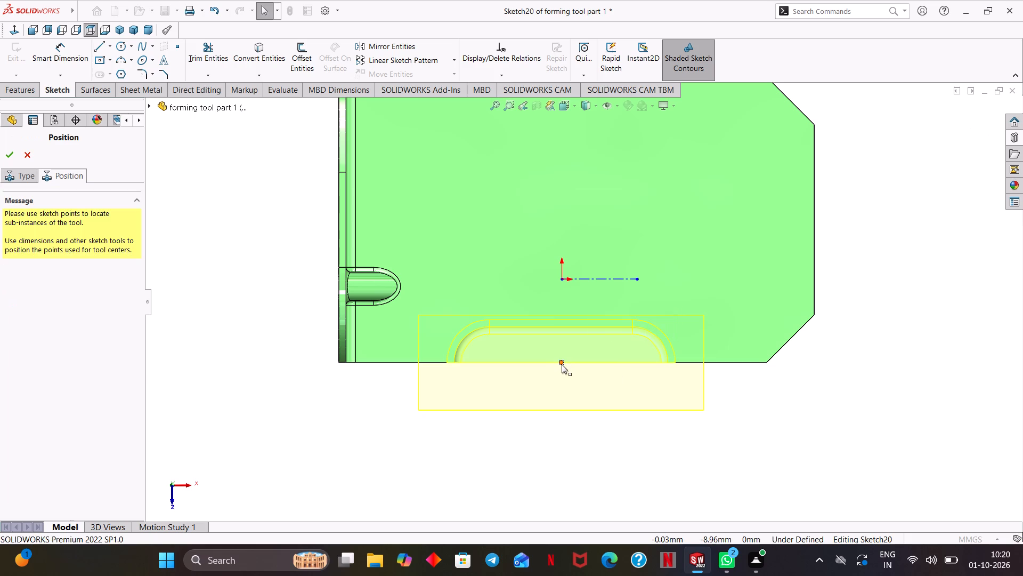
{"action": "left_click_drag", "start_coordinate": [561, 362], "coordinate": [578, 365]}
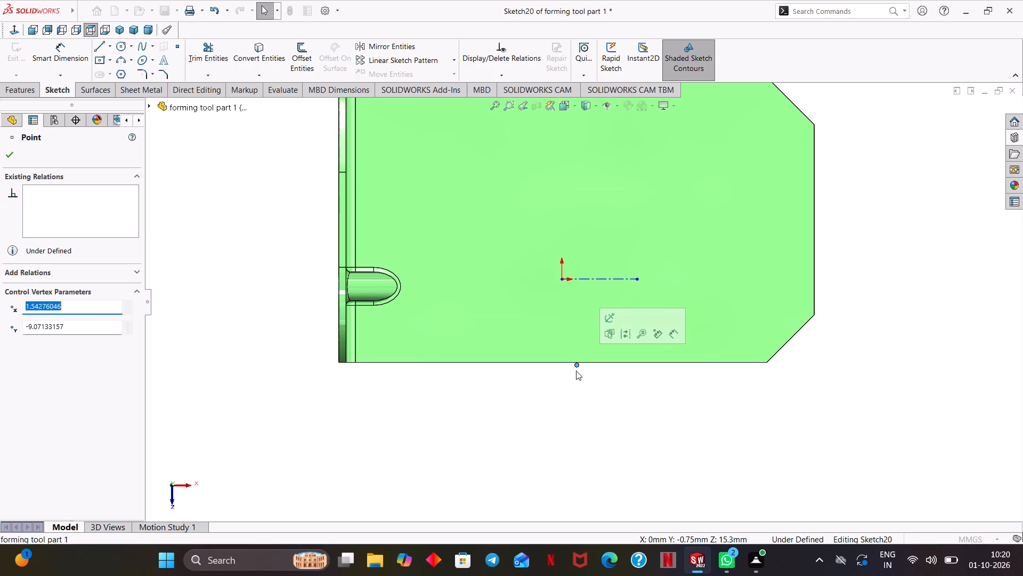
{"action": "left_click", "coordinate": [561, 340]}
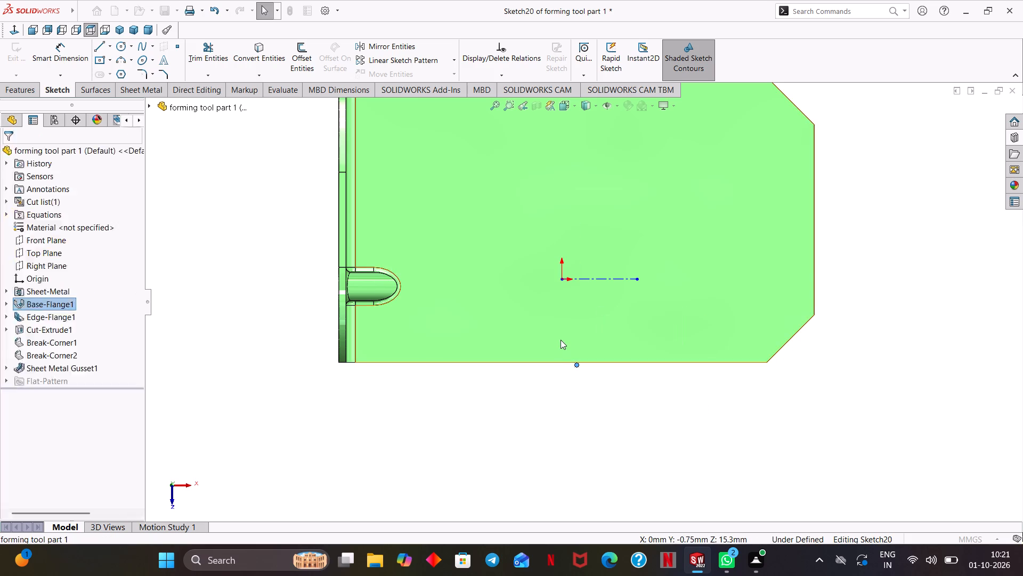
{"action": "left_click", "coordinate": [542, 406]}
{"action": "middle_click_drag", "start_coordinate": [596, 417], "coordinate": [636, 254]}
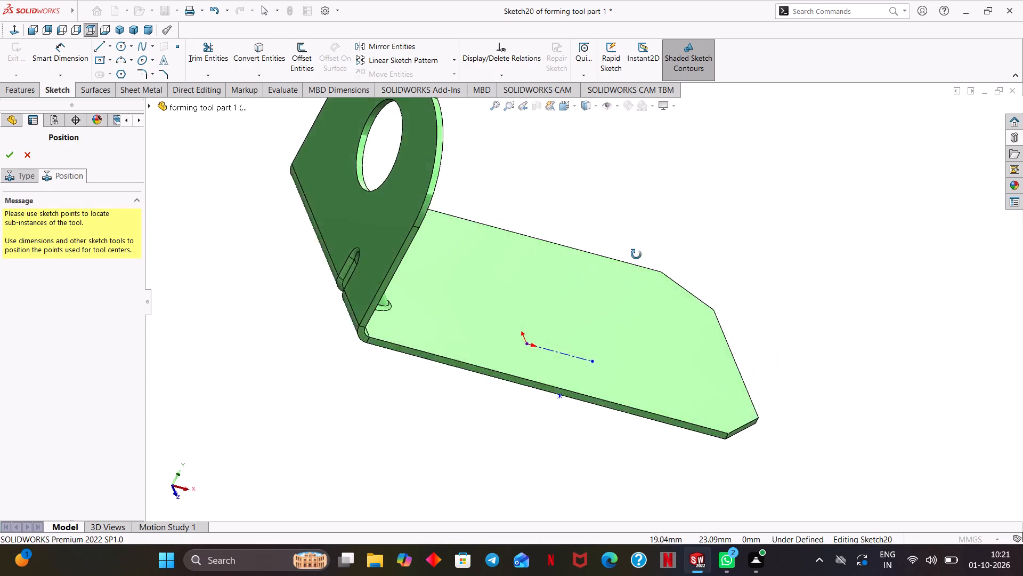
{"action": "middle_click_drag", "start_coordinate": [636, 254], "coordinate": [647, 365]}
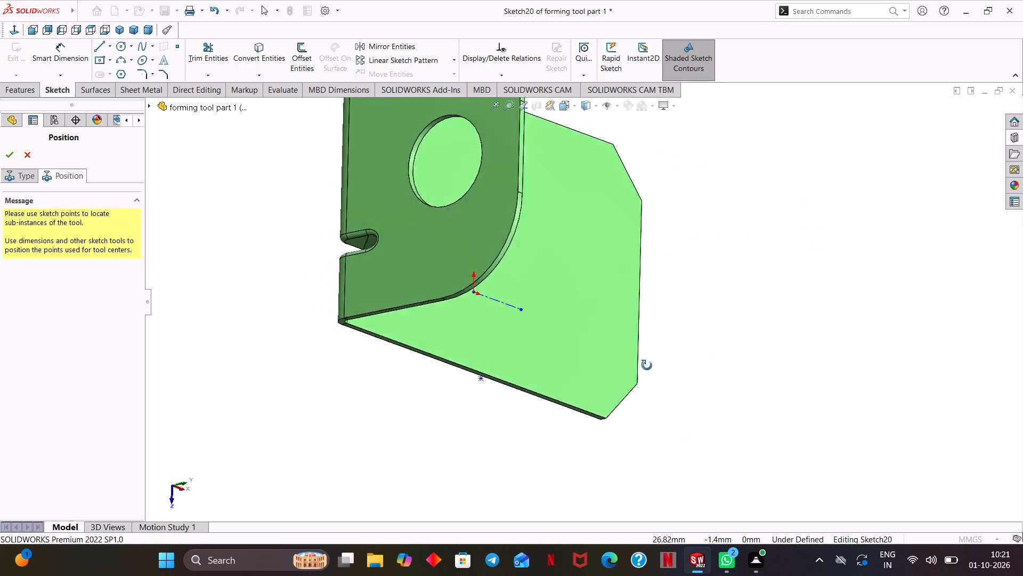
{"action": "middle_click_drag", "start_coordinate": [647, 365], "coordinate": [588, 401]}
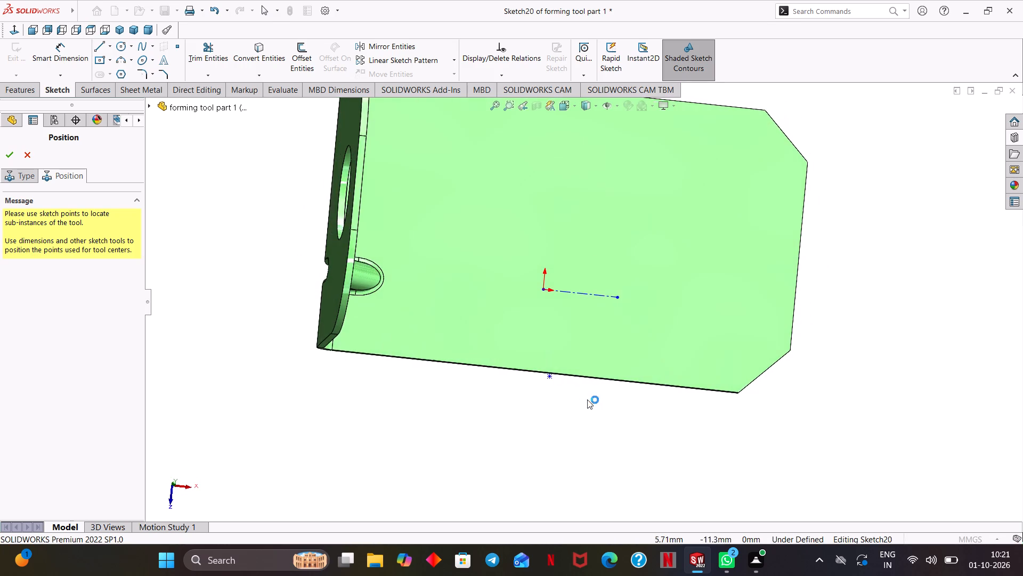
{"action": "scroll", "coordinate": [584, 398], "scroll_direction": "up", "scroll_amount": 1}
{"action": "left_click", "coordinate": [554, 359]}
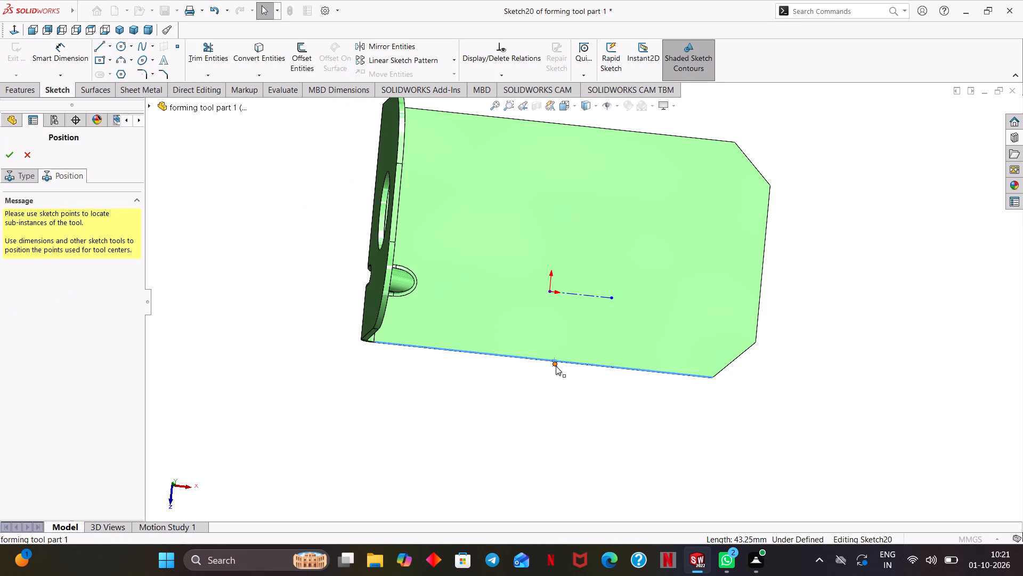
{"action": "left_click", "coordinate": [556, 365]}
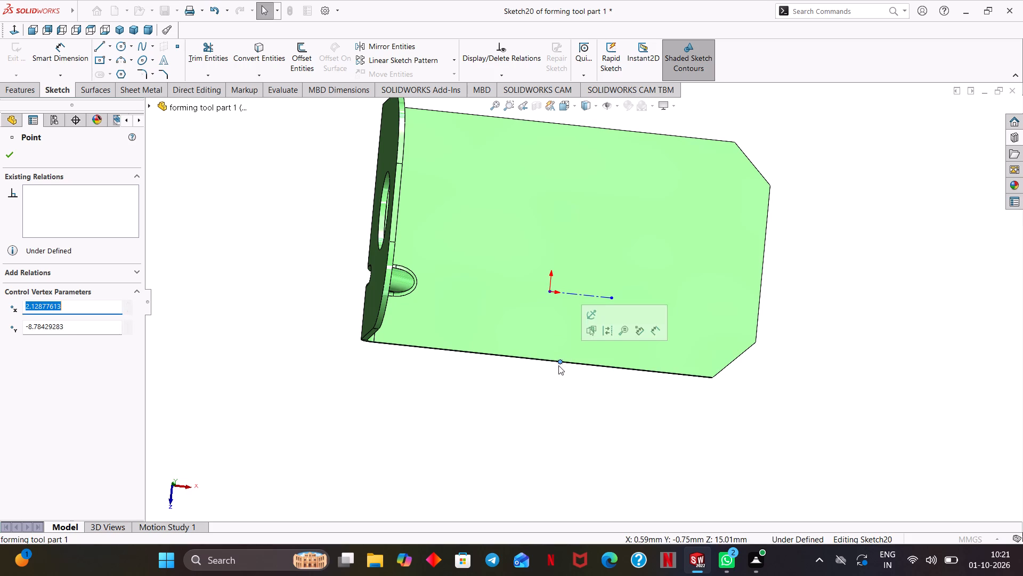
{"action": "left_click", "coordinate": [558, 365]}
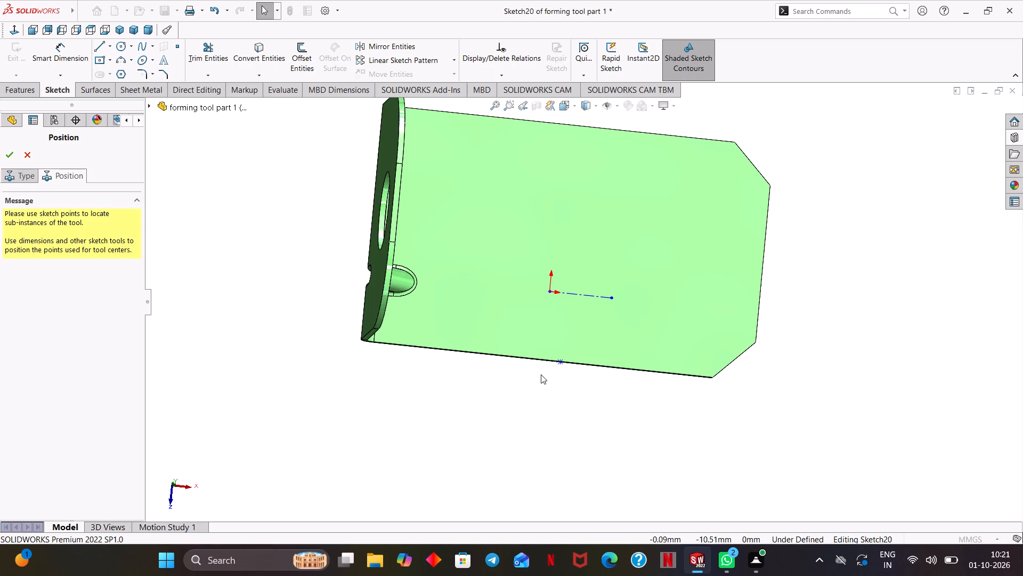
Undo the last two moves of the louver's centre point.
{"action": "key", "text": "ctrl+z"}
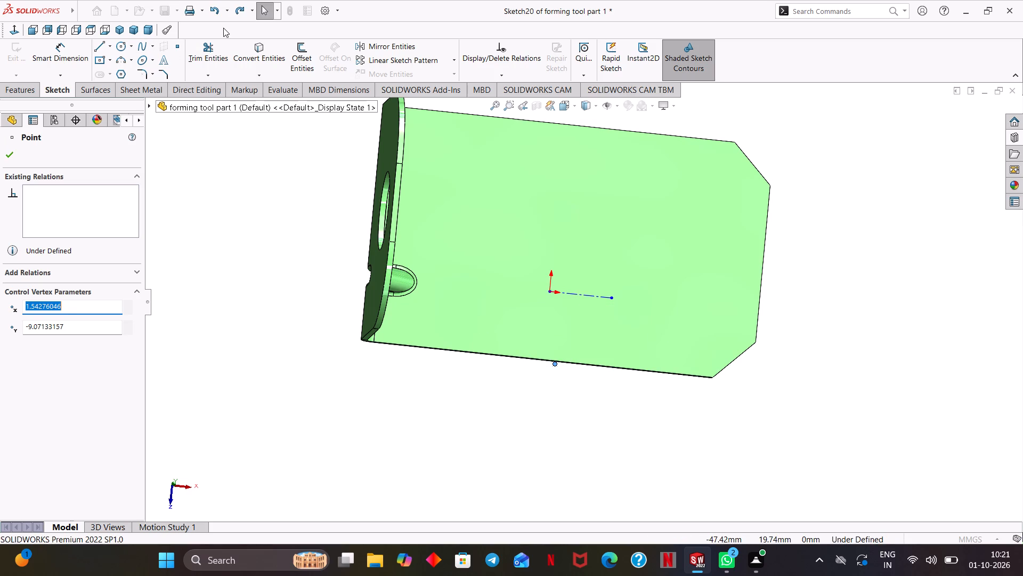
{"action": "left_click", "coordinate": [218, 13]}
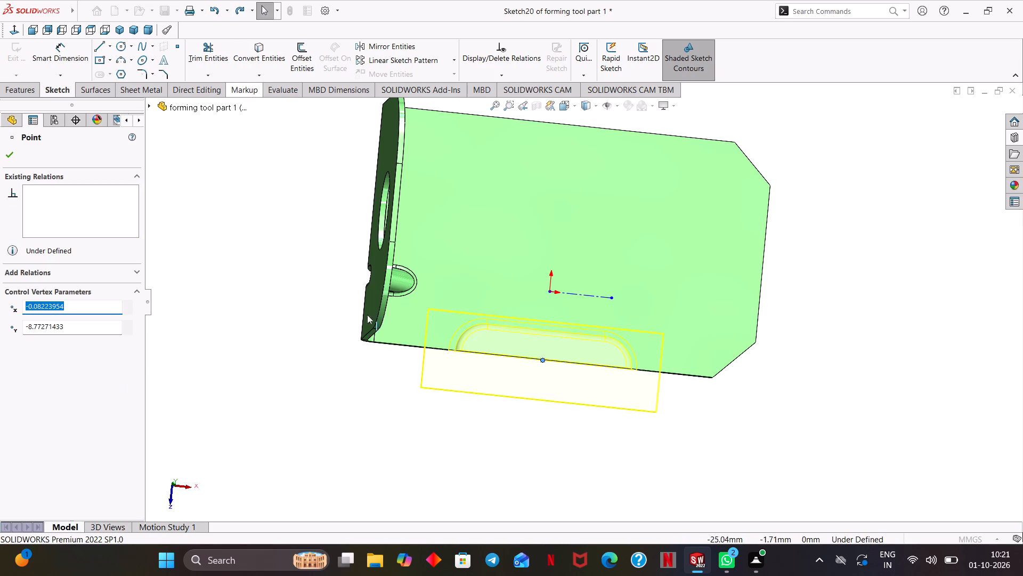
Dimension the louver's centre point 25 mm from the base flange's straight free end edge.
{"action": "scroll", "coordinate": [329, 291], "scroll_direction": "up", "scroll_amount": 1}
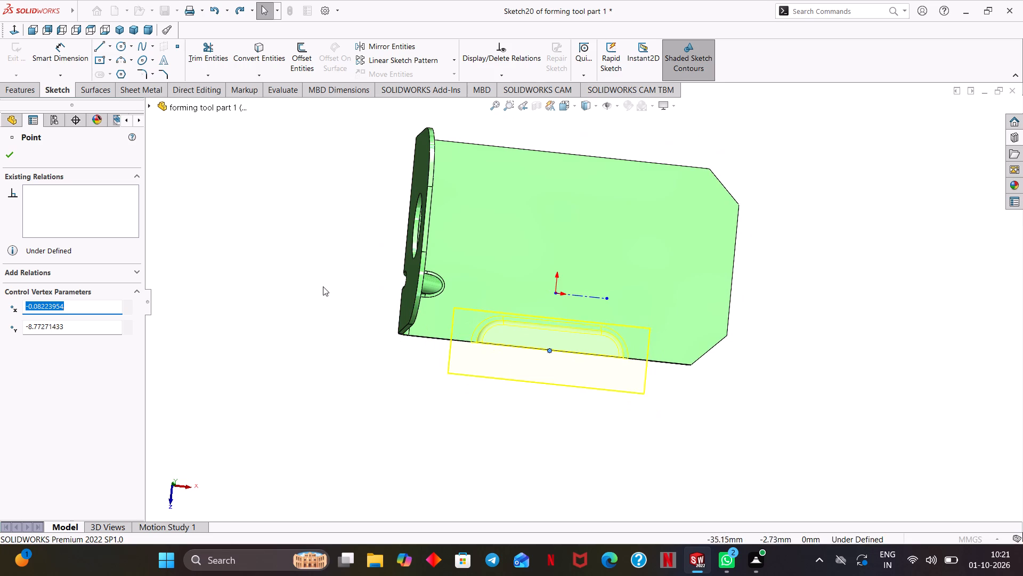
{"action": "middle_click_drag", "start_coordinate": [322, 285], "coordinate": [258, 302], "text": "ctrl"}
{"action": "middle_click_drag", "start_coordinate": [582, 407], "coordinate": [596, 394]}
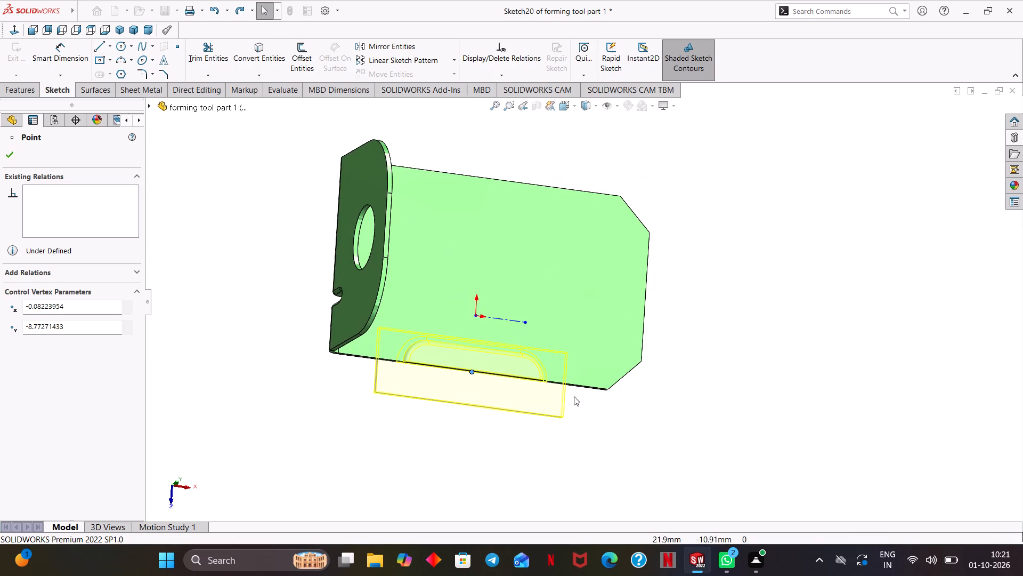
{"action": "scroll", "coordinate": [627, 422], "scroll_direction": "down", "scroll_amount": 2}
{"action": "middle_click_drag", "start_coordinate": [631, 420], "coordinate": [707, 430], "text": "ctrl"}
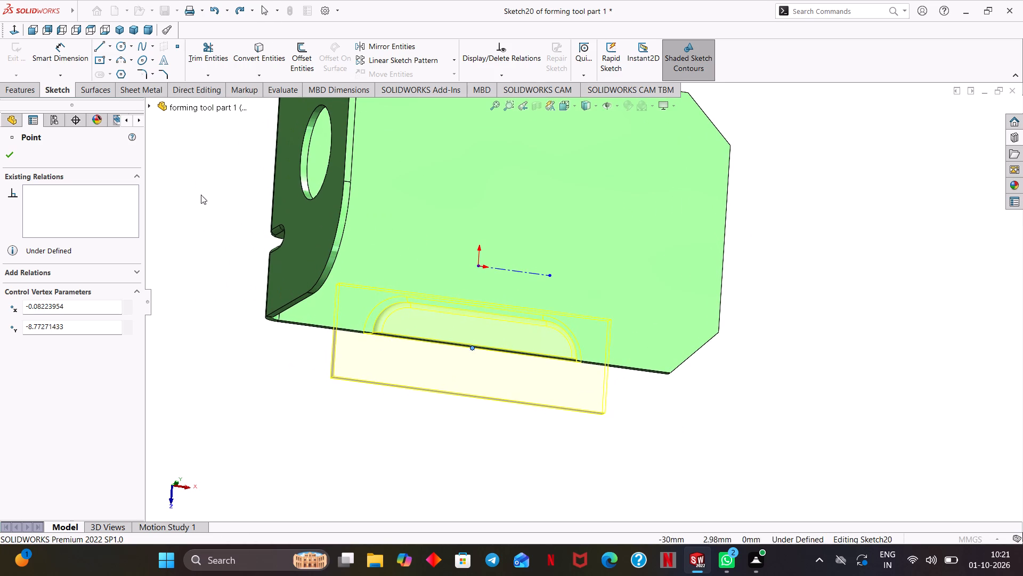
{"action": "left_click", "coordinate": [51, 55]}
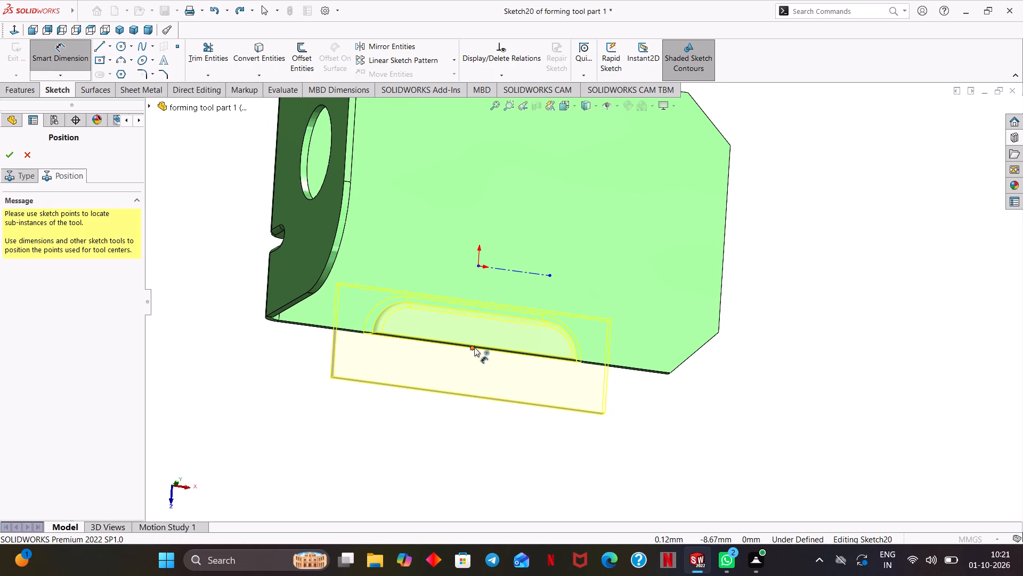
{"action": "left_click", "coordinate": [474, 347]}
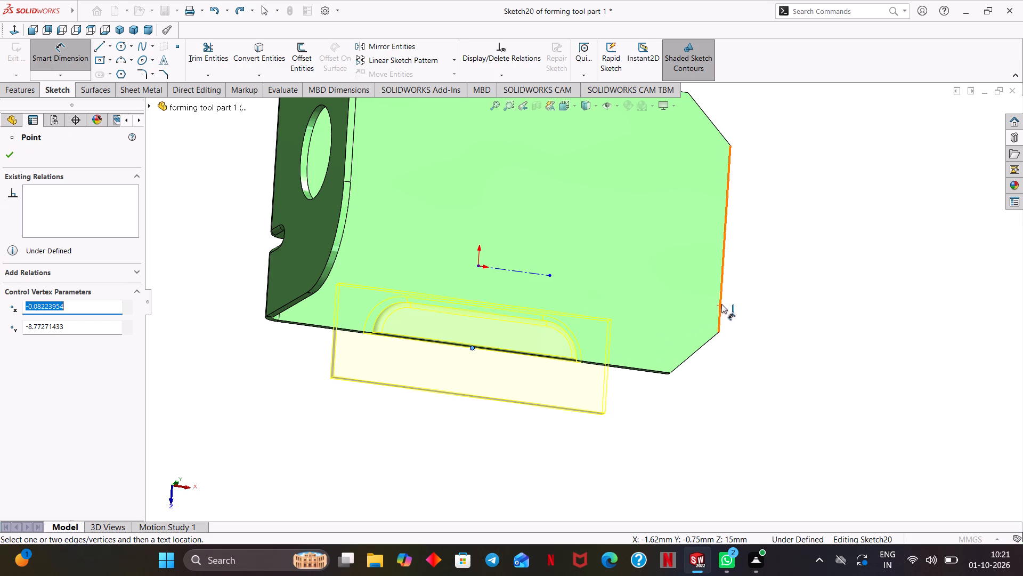
{"action": "left_click", "coordinate": [721, 306]}
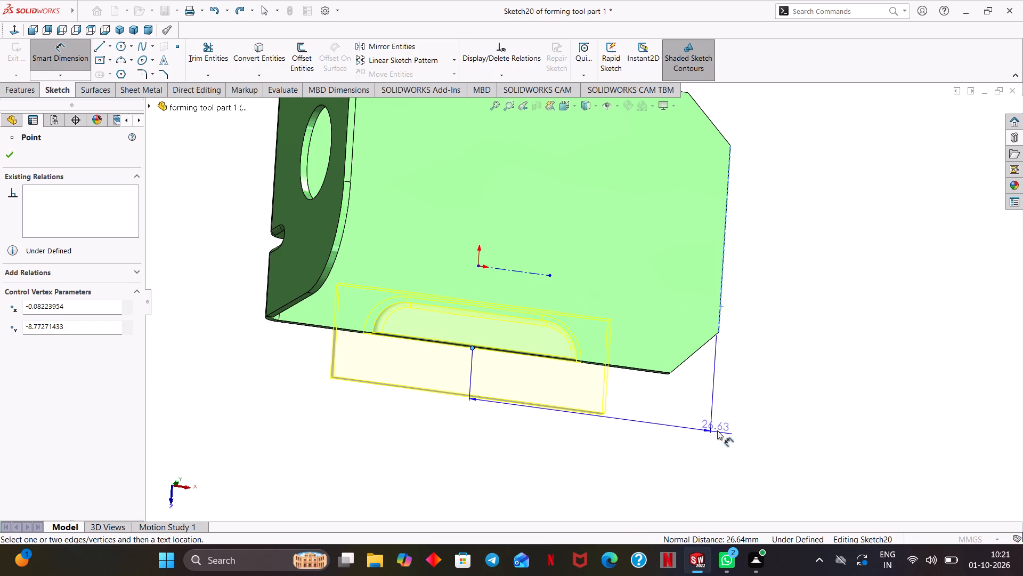
{"action": "left_click", "coordinate": [677, 434]}
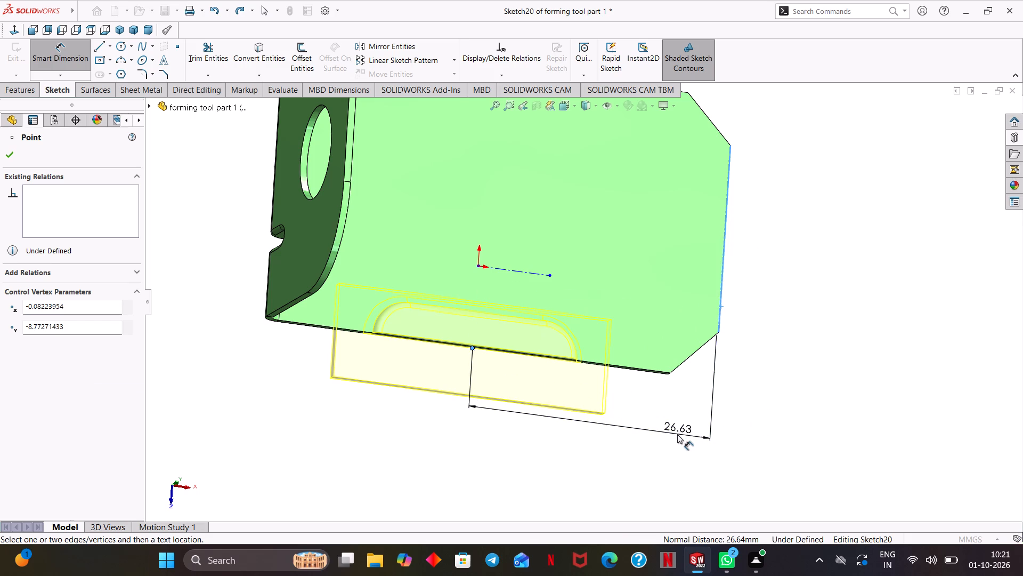
{"action": "type", "text": "25"}
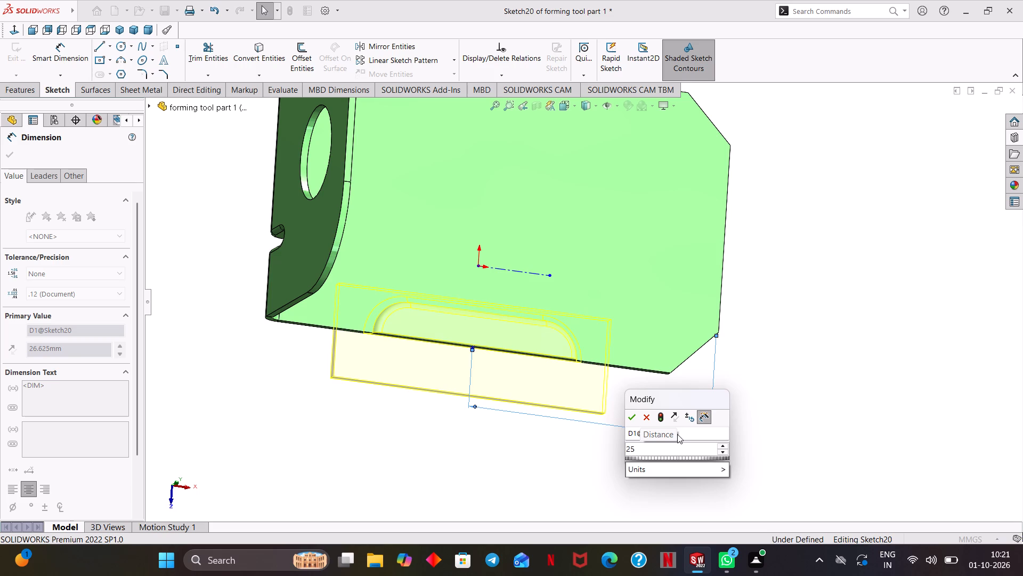
{"action": "key", "text": "Return"}
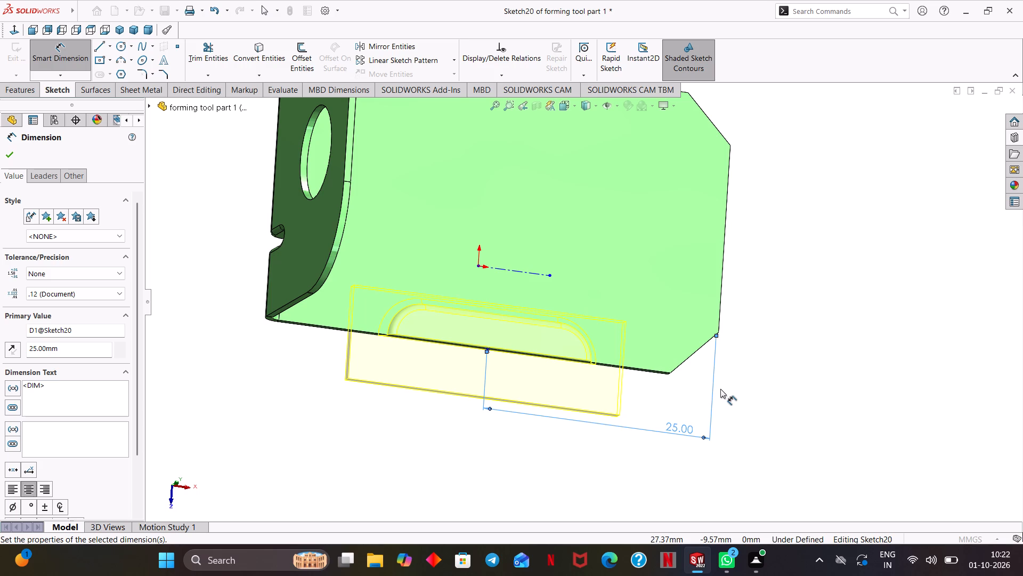
{"action": "middle_click_drag", "start_coordinate": [763, 398], "coordinate": [765, 398], "text": "ctrl"}
Move the construction line's end from the sketch origin onto the louver's centre point on the base flange's long edge.
{"action": "middle_click_drag", "start_coordinate": [765, 398], "coordinate": [846, 421], "text": "ctrl"}
{"action": "middle_click_drag", "start_coordinate": [851, 425], "coordinate": [826, 430]}
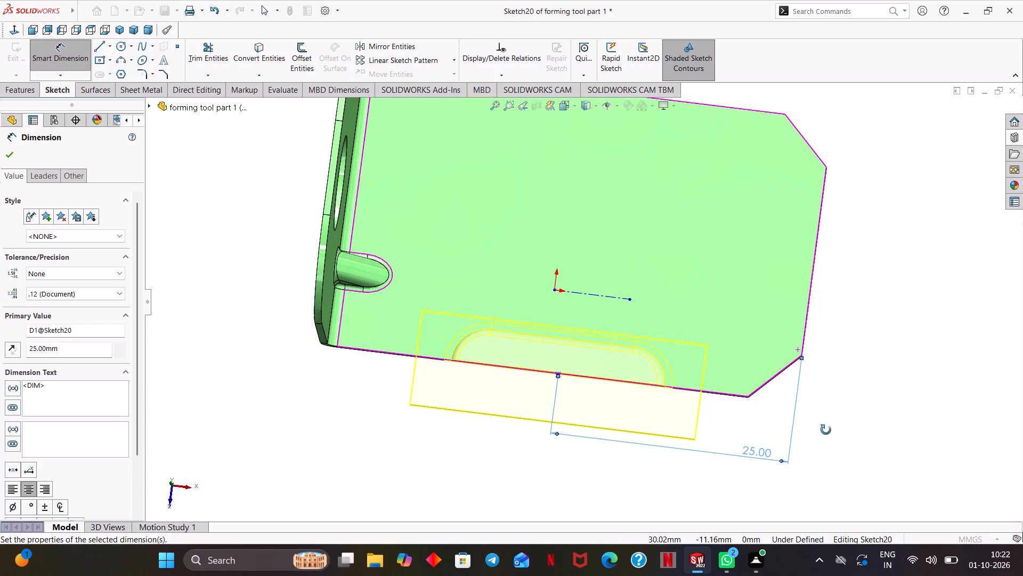
{"action": "middle_click_drag", "start_coordinate": [826, 430], "coordinate": [825, 430]}
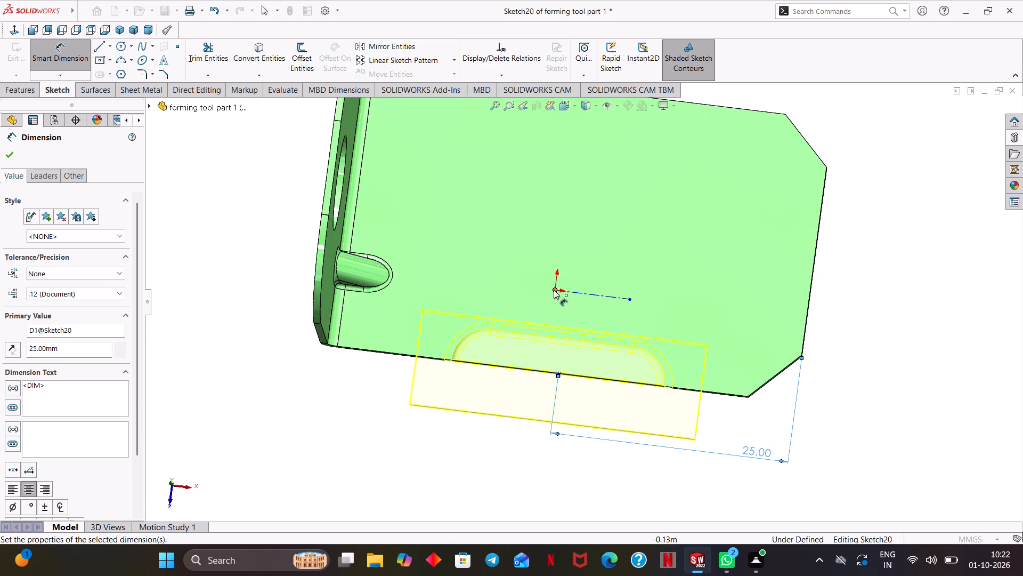
{"action": "left_click_drag", "start_coordinate": [554, 288], "coordinate": [562, 357]}
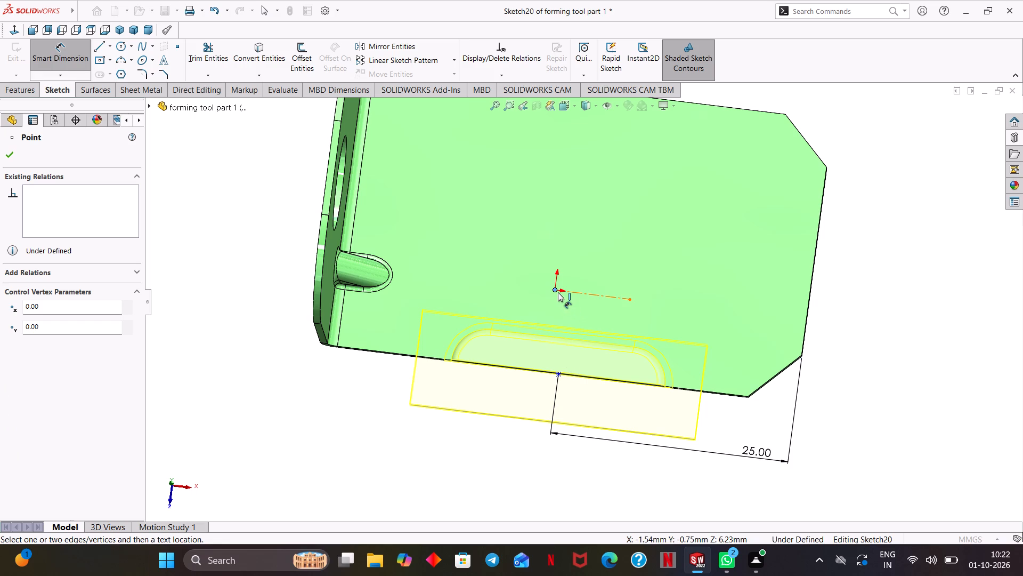
{"action": "left_click_drag", "start_coordinate": [554, 289], "coordinate": [563, 343]}
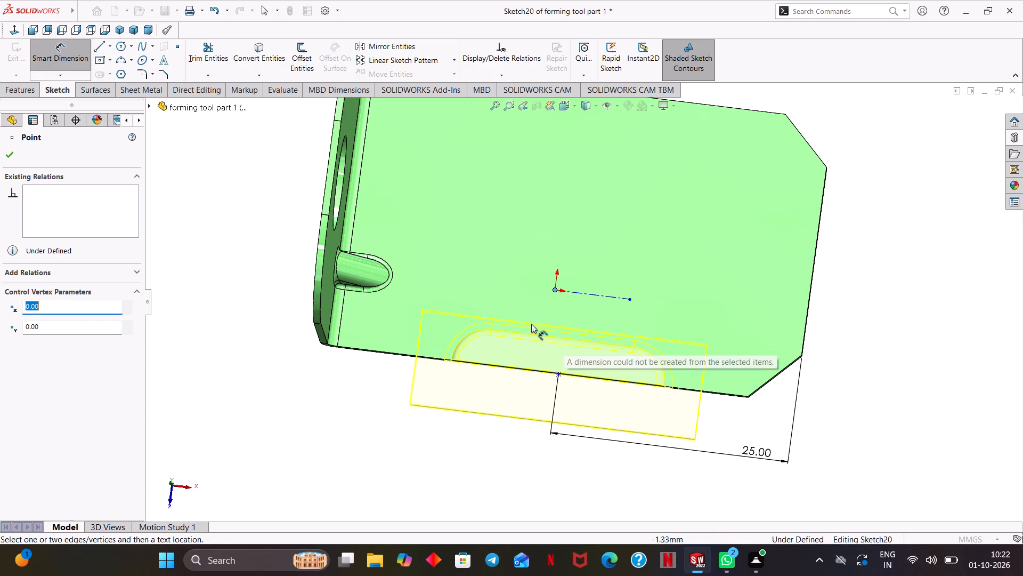
{"action": "left_click", "coordinate": [187, 233]}
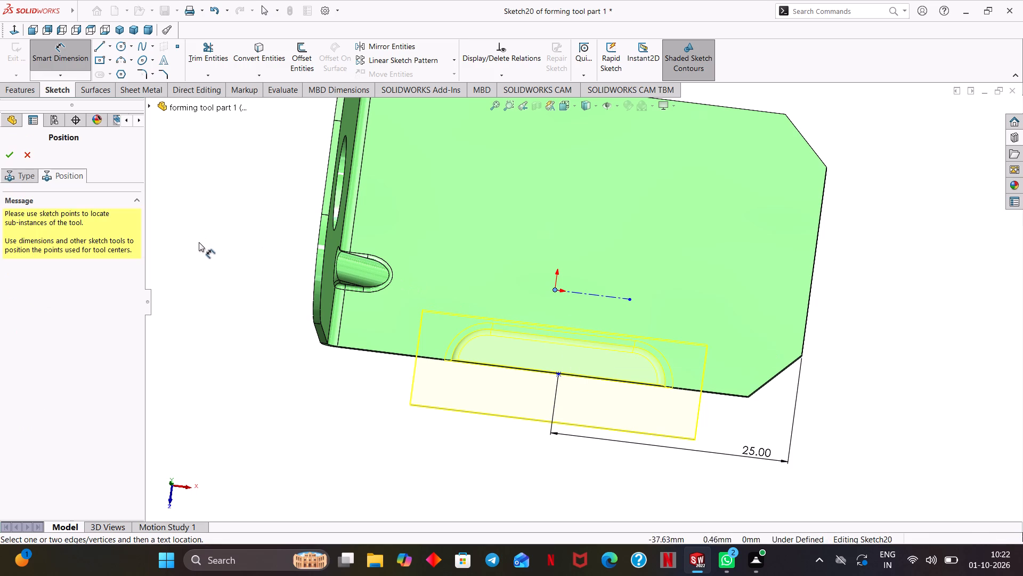
{"action": "right_click", "coordinate": [205, 242]}
{"action": "left_click", "coordinate": [237, 277]}
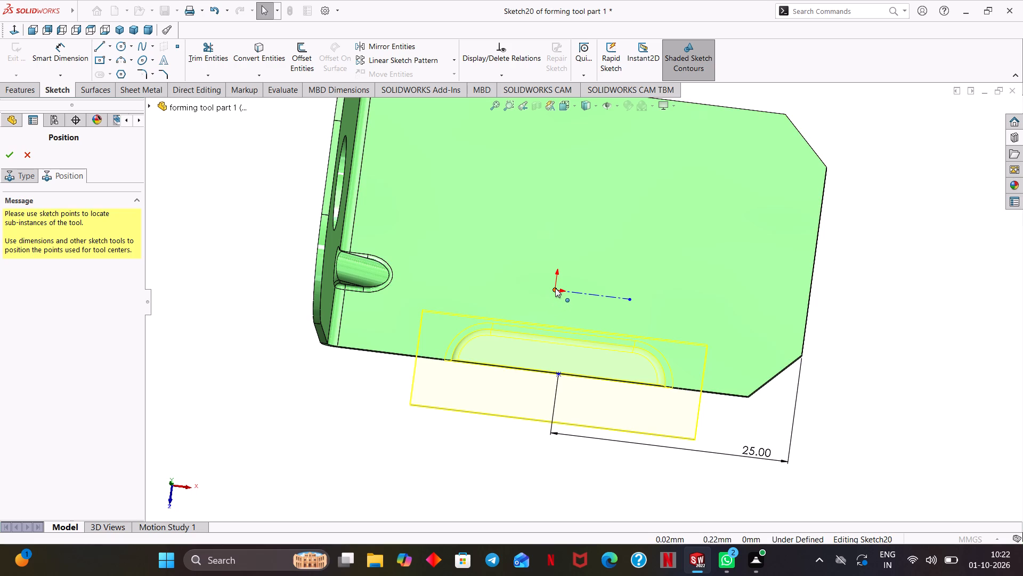
{"action": "left_click_drag", "start_coordinate": [555, 288], "coordinate": [558, 371]}
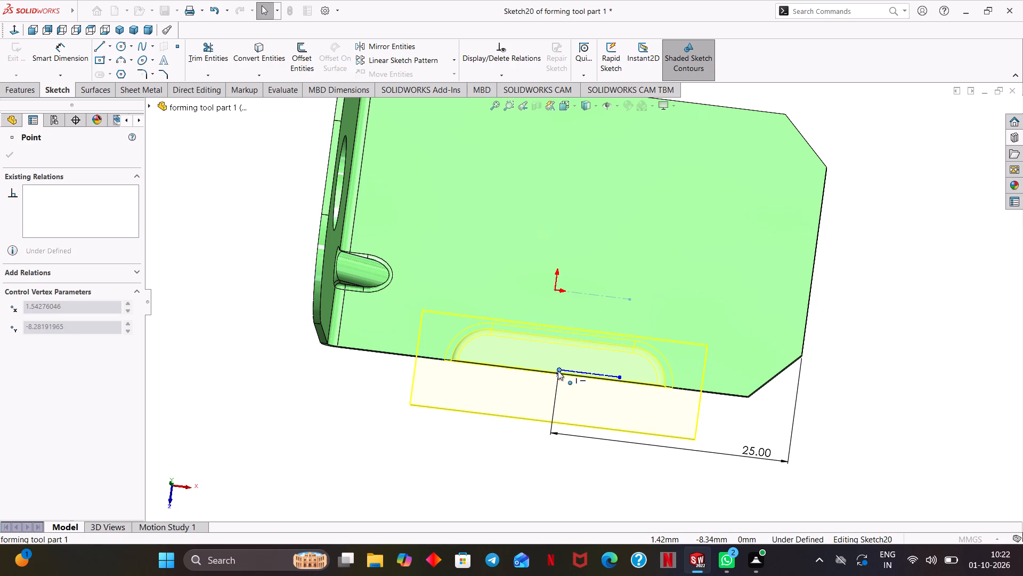
{"action": "left_click_drag", "start_coordinate": [558, 371], "coordinate": [557, 374]}
{"action": "left_click_drag", "start_coordinate": [557, 374], "coordinate": [564, 374]}
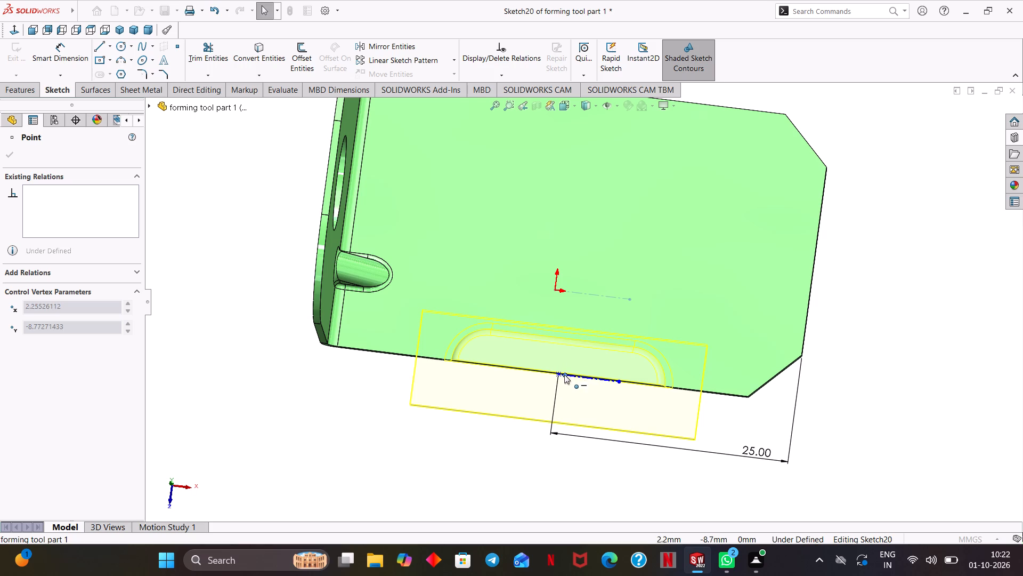
{"action": "left_click_drag", "start_coordinate": [564, 374], "coordinate": [556, 373]}
{"action": "left_click", "coordinate": [395, 432]}
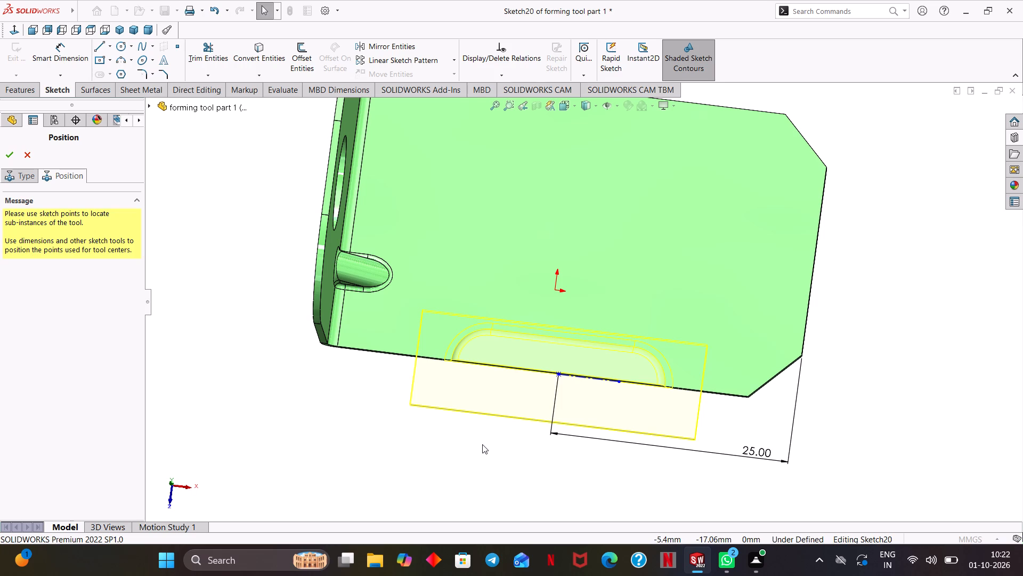
Check the relations on the louver's centre point, viewing the base flange face squarely.
{"action": "scroll", "coordinate": [483, 443], "scroll_direction": "down", "scroll_amount": 4}
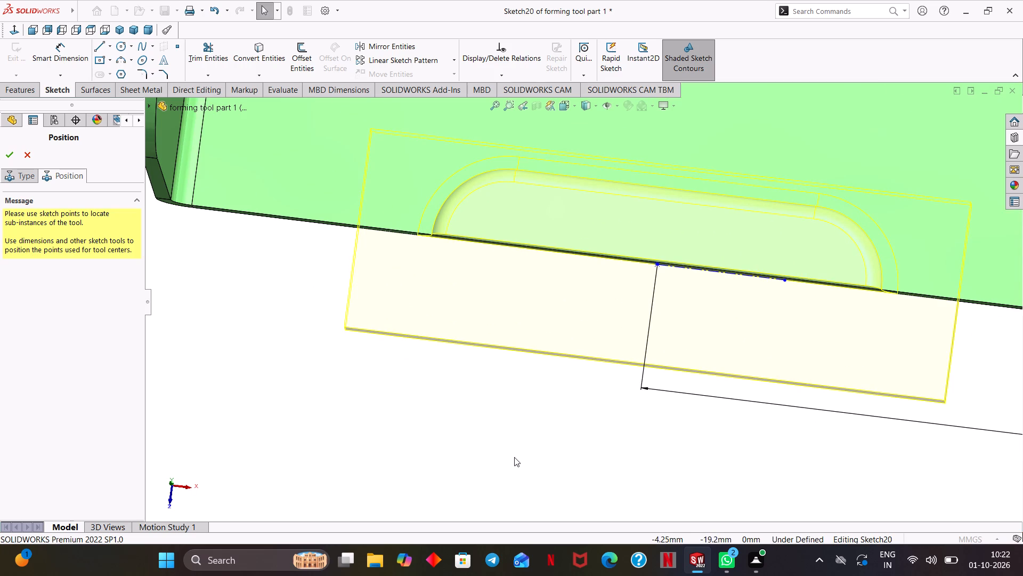
{"action": "key", "text": "ctrl+8"}
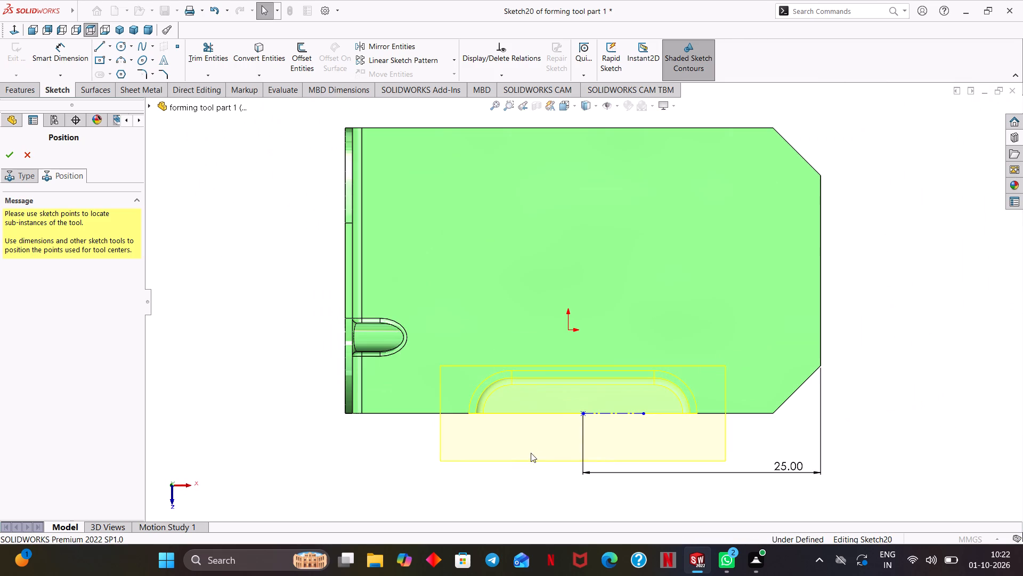
{"action": "scroll", "coordinate": [553, 447], "scroll_direction": "down", "scroll_amount": 2}
{"action": "scroll", "coordinate": [835, 430], "scroll_direction": "down", "scroll_amount": 1}
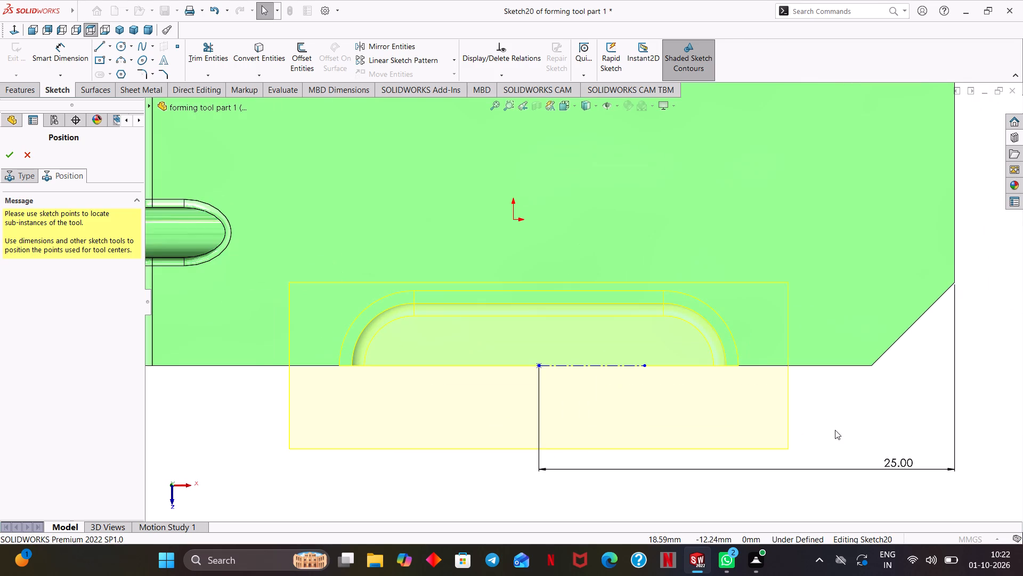
{"action": "scroll", "coordinate": [835, 430], "scroll_direction": "down", "scroll_amount": 1}
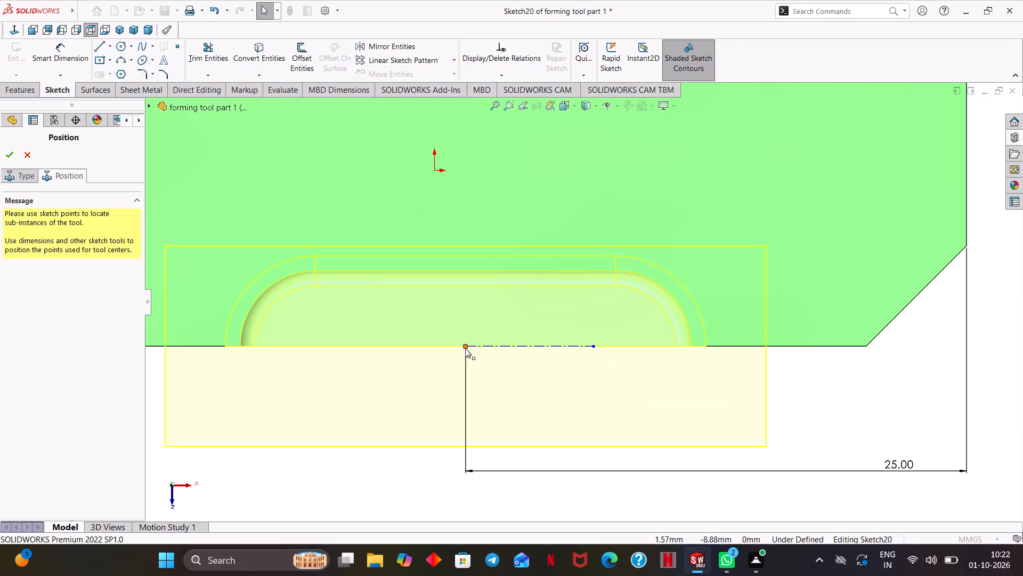
{"action": "left_click", "coordinate": [465, 348]}
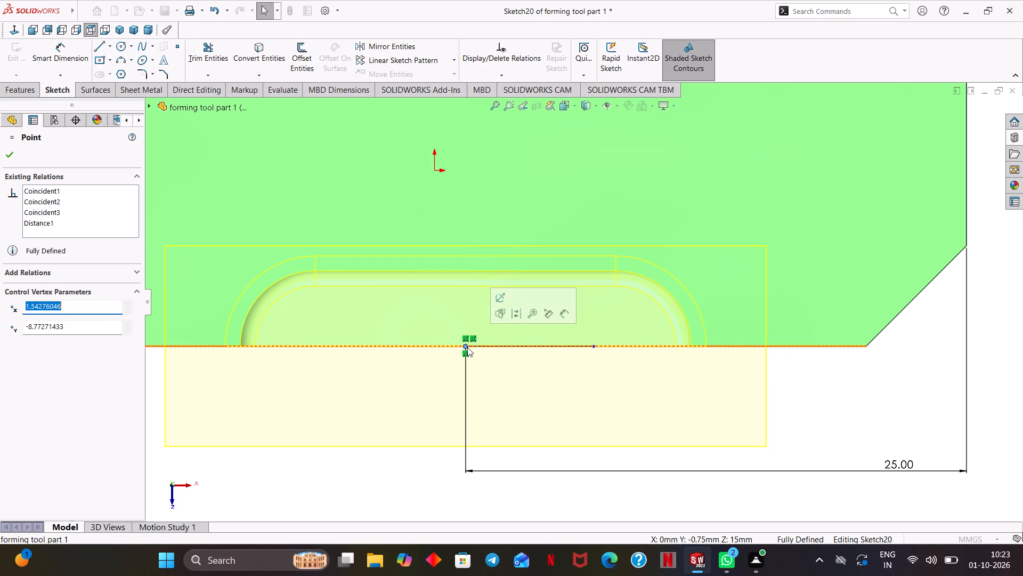
Accept the louver's position and finish the forming tool feature on the base flange.
{"action": "scroll", "coordinate": [848, 420], "scroll_direction": "up", "scroll_amount": 1}
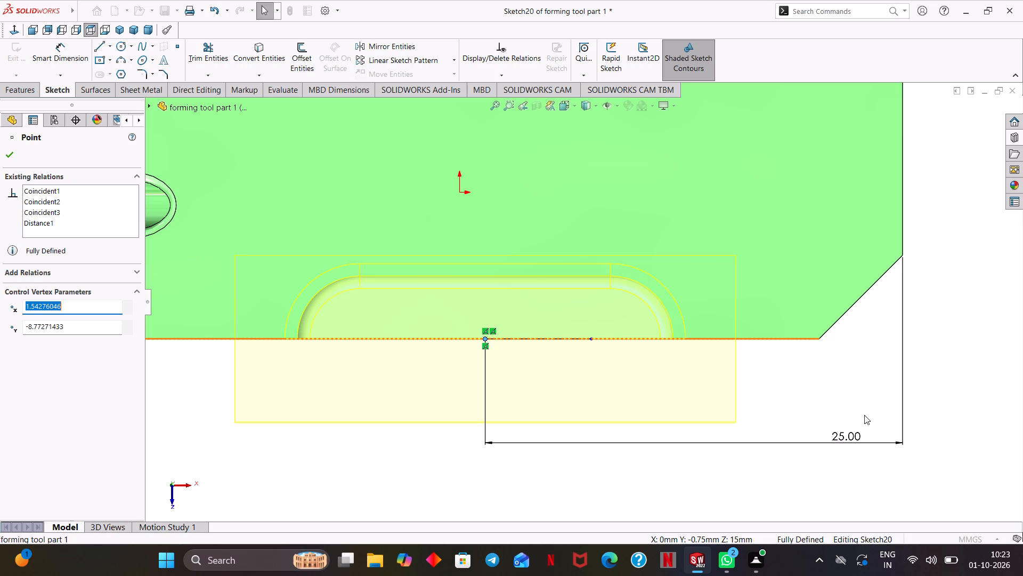
{"action": "left_click", "coordinate": [121, 33]}
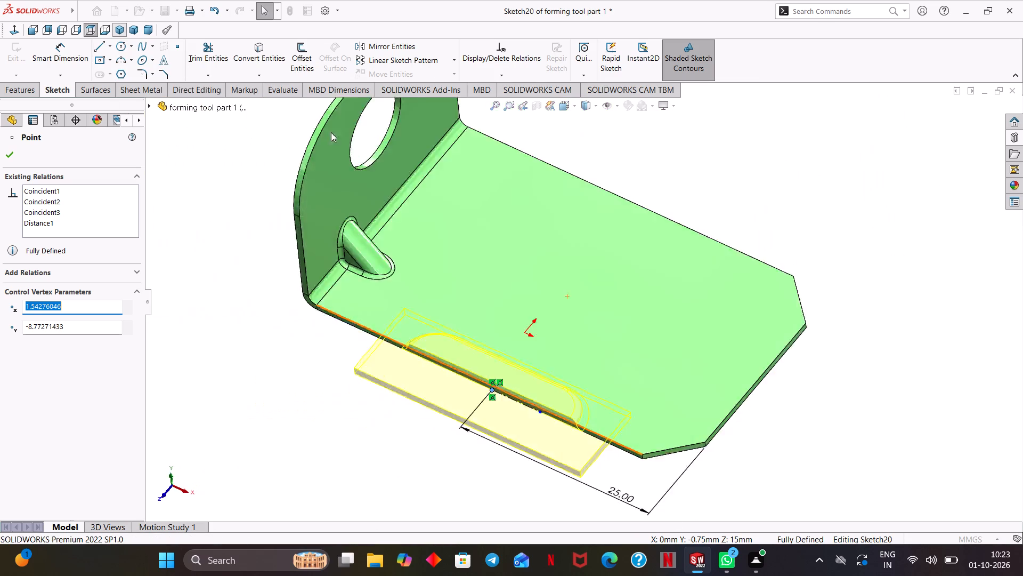
{"action": "left_click", "coordinate": [12, 158]}
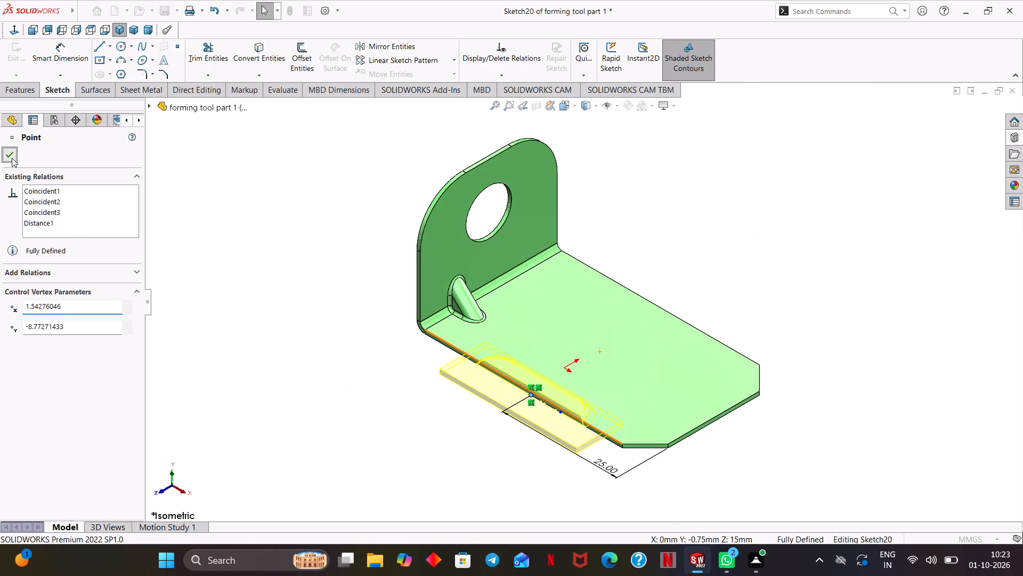
{"action": "left_click", "coordinate": [12, 157]}
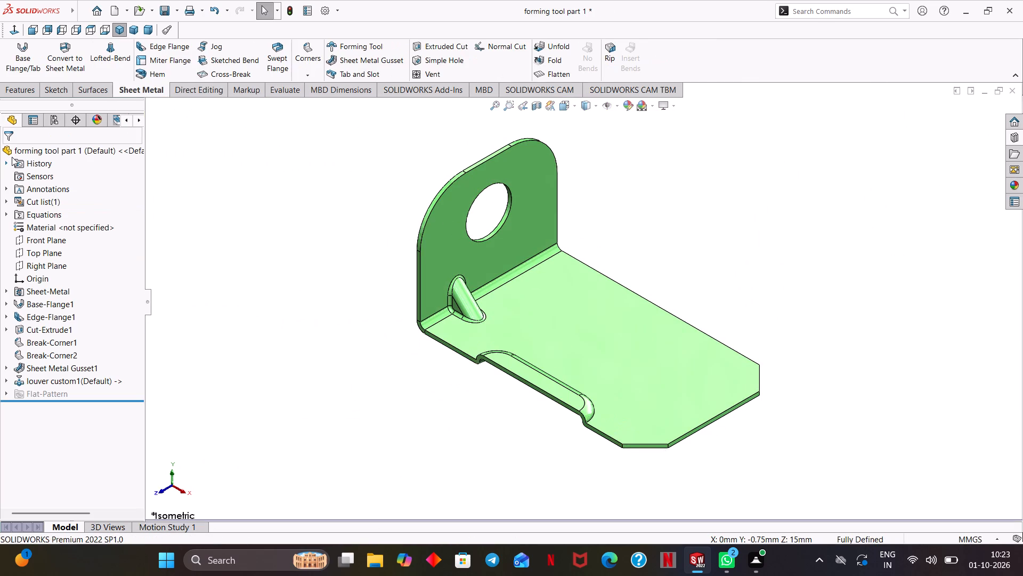
Inspect the formed louver from the underside and along the base flange's long edge.
{"action": "left_click", "coordinate": [505, 420]}
{"action": "middle_click_drag", "start_coordinate": [480, 421], "coordinate": [530, 307]}
{"action": "scroll", "coordinate": [530, 322], "scroll_direction": "down", "scroll_amount": 3}
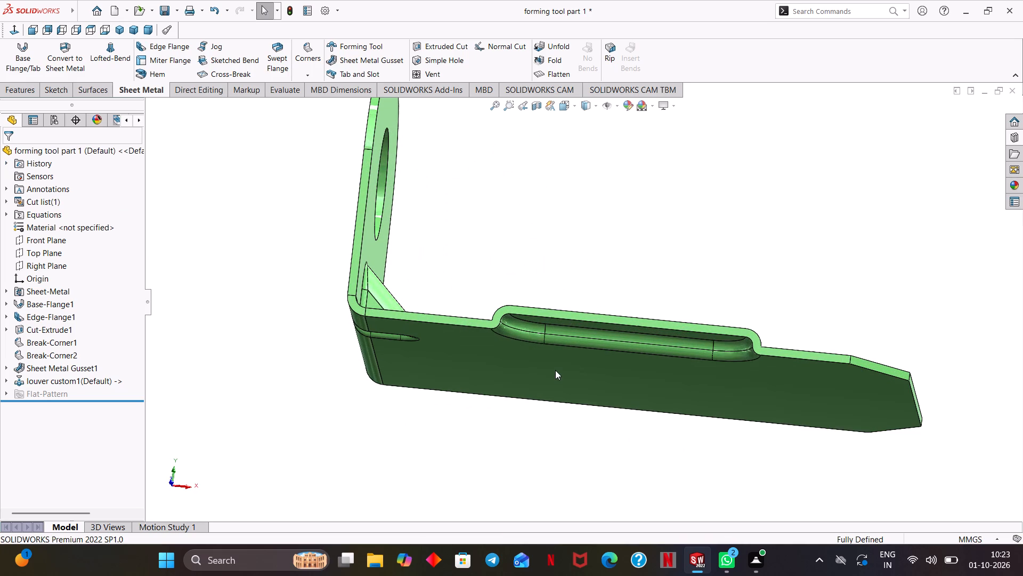
{"action": "scroll", "coordinate": [555, 370], "scroll_direction": "down", "scroll_amount": 1}
{"action": "middle_click_drag", "start_coordinate": [563, 413], "coordinate": [592, 379]}
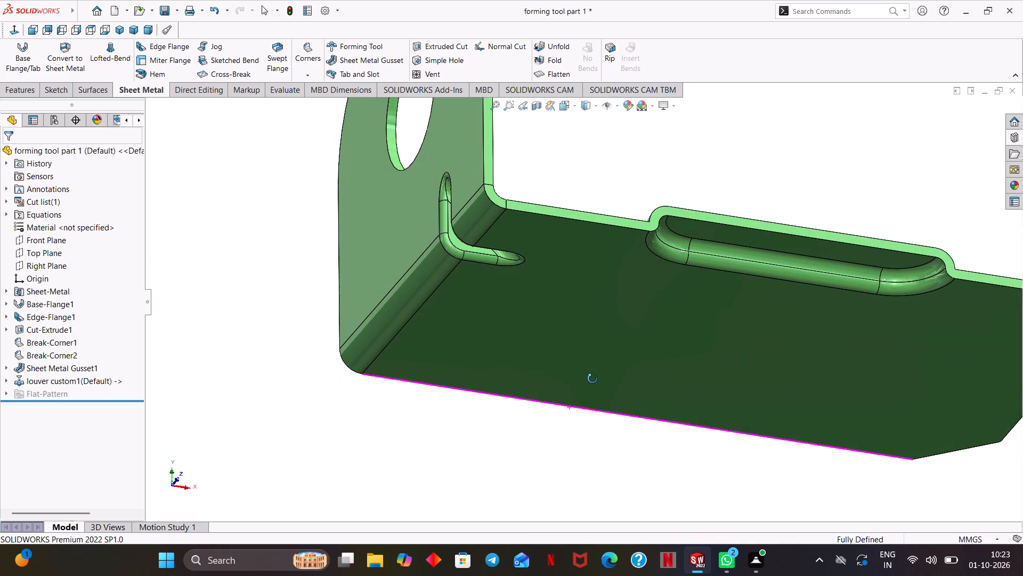
{"action": "middle_click_drag", "start_coordinate": [592, 379], "coordinate": [559, 361]}
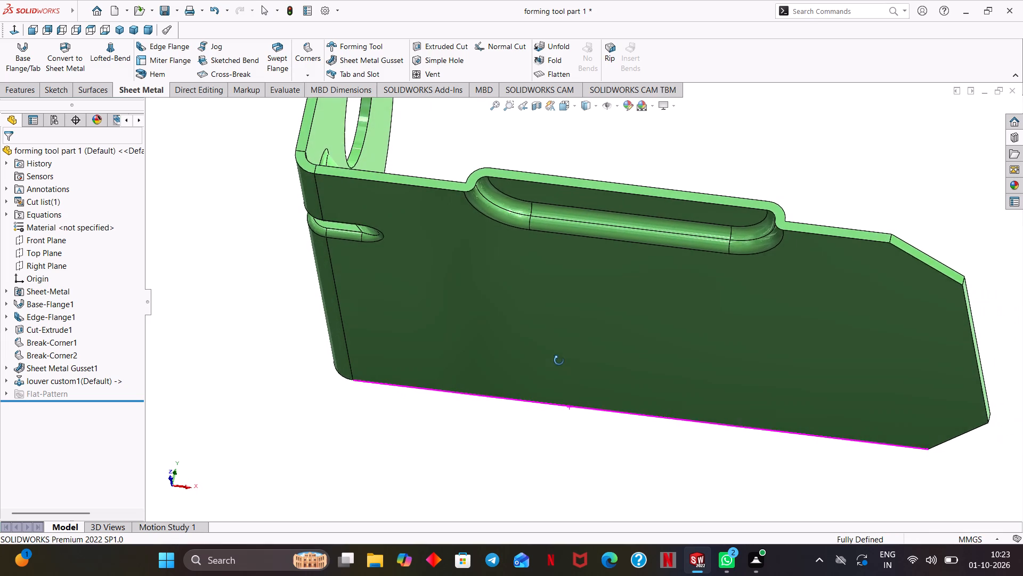
{"action": "middle_click_drag", "start_coordinate": [559, 361], "coordinate": [562, 374]}
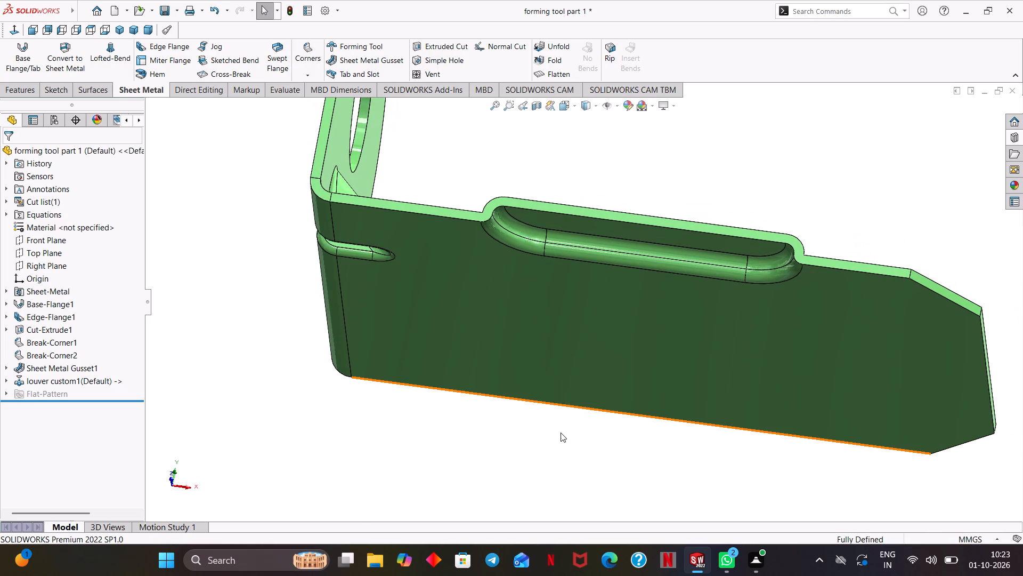
{"action": "middle_click_drag", "start_coordinate": [551, 443], "coordinate": [501, 483], "text": "ctrl"}
{"action": "middle_click_drag", "start_coordinate": [501, 483], "coordinate": [516, 439]}
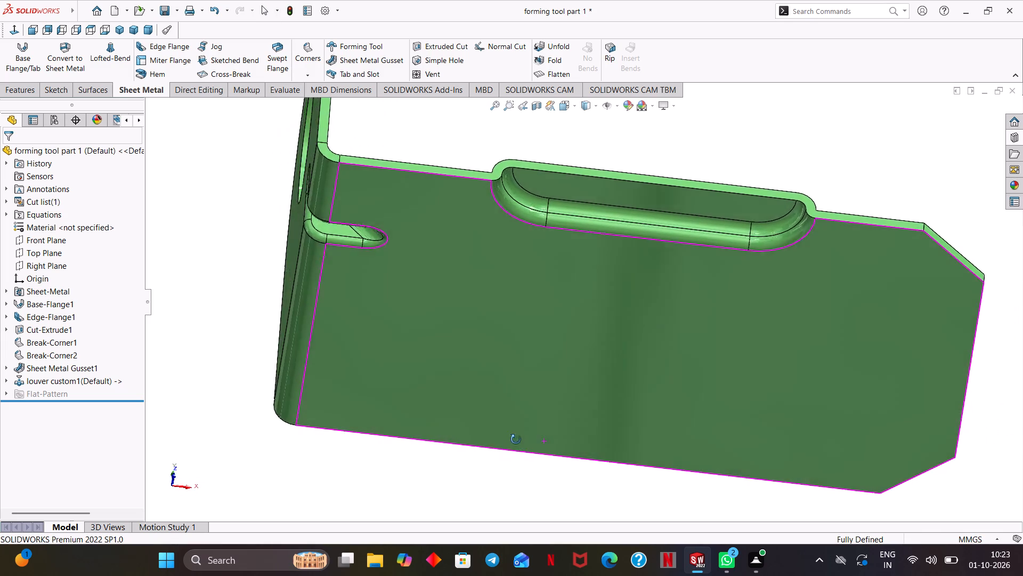
{"action": "middle_click_drag", "start_coordinate": [516, 439], "coordinate": [490, 523]}
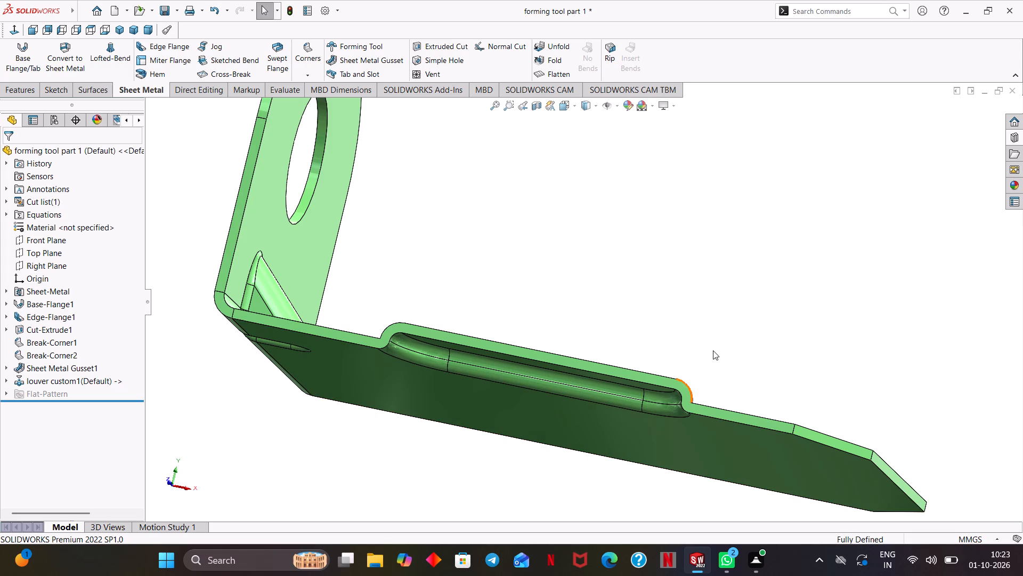
{"action": "middle_click_drag", "start_coordinate": [719, 348], "coordinate": [772, 481]}
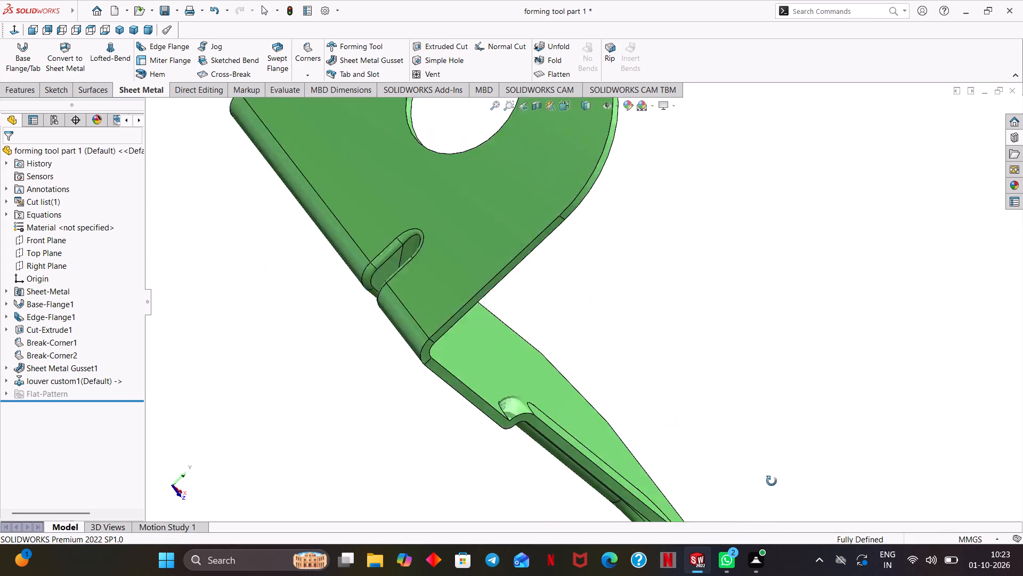
{"action": "middle_click_drag", "start_coordinate": [772, 481], "coordinate": [660, 455]}
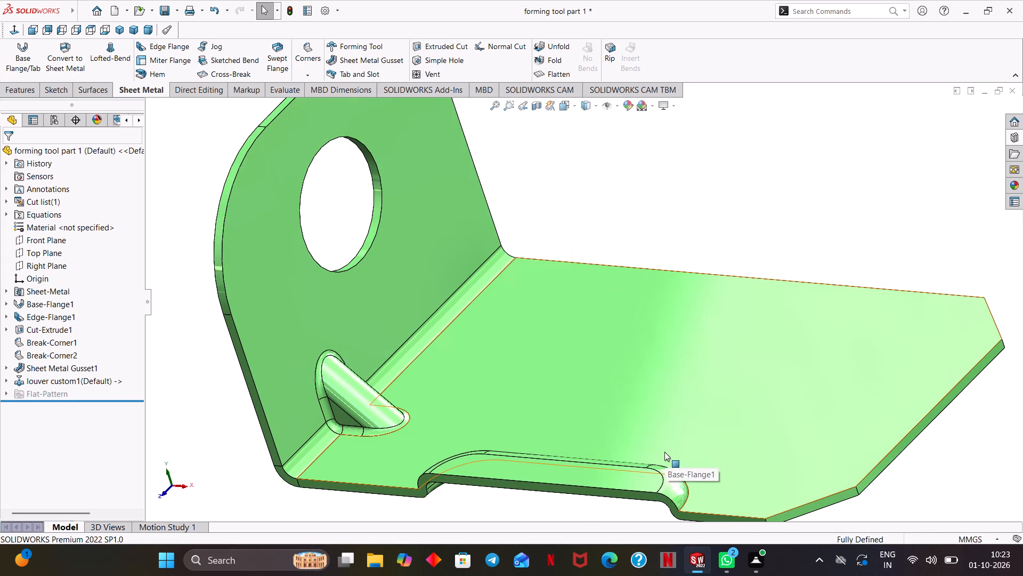
Examine the louver and the gusset from the upper side of the bracket at several angles.
{"action": "key", "text": "ctrl+7"}
{"action": "scroll", "coordinate": [672, 450], "scroll_direction": "down", "scroll_amount": 1}
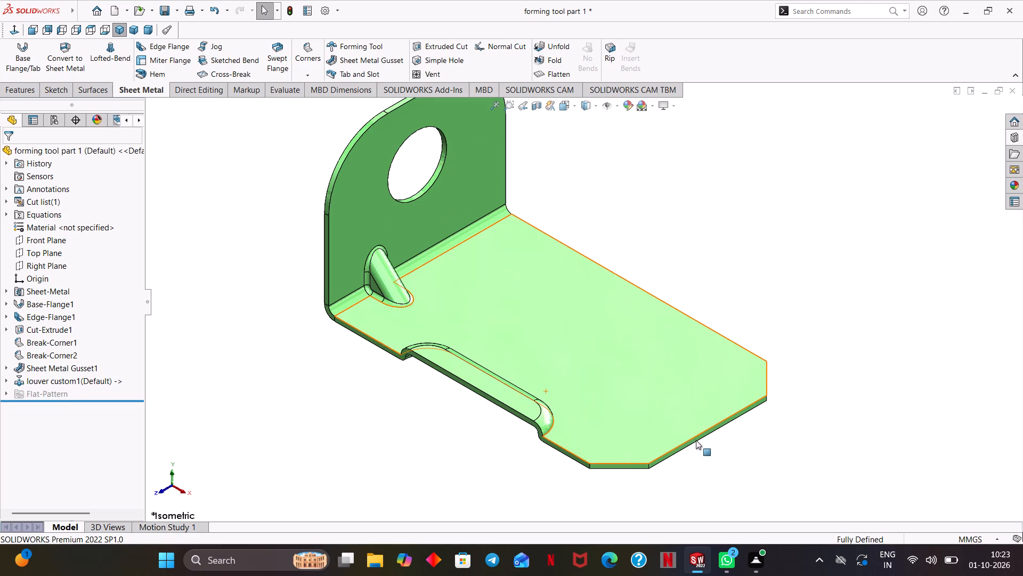
{"action": "scroll", "coordinate": [704, 452], "scroll_direction": "down", "scroll_amount": 1}
{"action": "middle_click_drag", "start_coordinate": [761, 463], "coordinate": [857, 511], "text": "ctrl"}
{"action": "scroll", "coordinate": [859, 526], "scroll_direction": "up", "scroll_amount": 2}
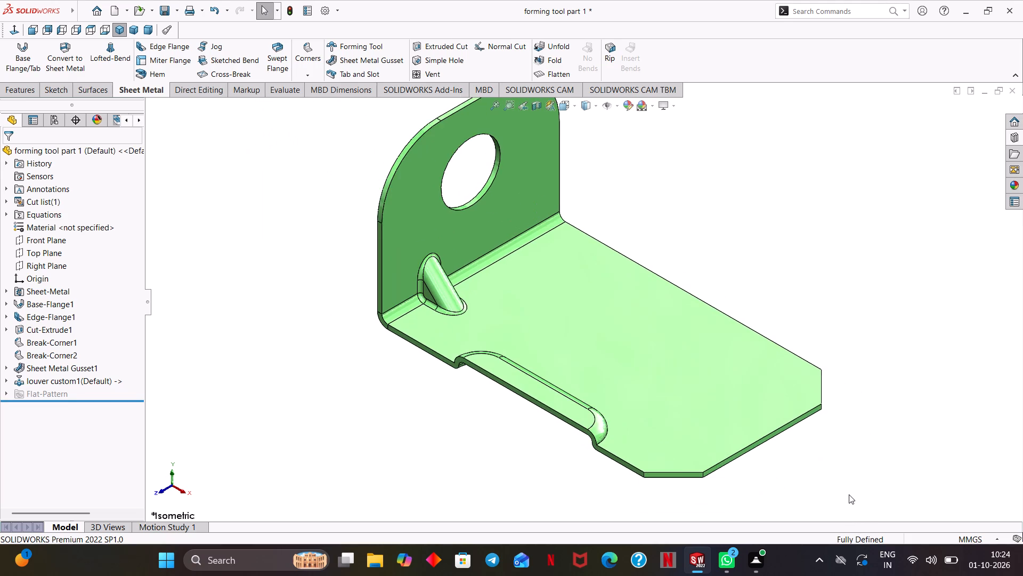
{"action": "scroll", "coordinate": [849, 494], "scroll_direction": "up", "scroll_amount": 1}
{"action": "scroll", "coordinate": [526, 457], "scroll_direction": "down", "scroll_amount": 1}
{"action": "middle_click_drag", "start_coordinate": [345, 386], "coordinate": [306, 437], "text": "ctrl"}
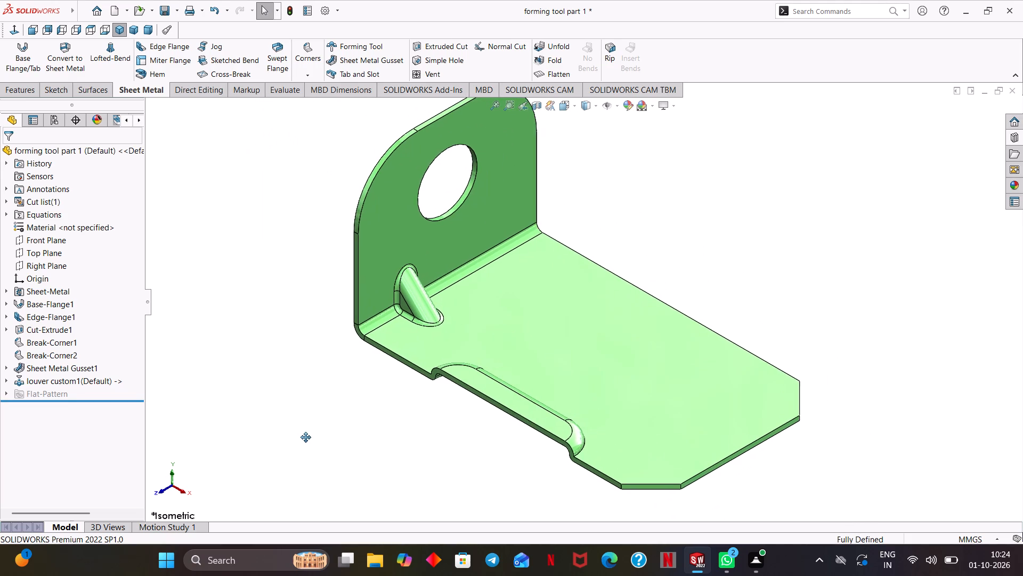
{"action": "middle_click_drag", "start_coordinate": [306, 437], "coordinate": [302, 440], "text": "ctrl"}
{"action": "middle_click_drag", "start_coordinate": [320, 458], "coordinate": [350, 435]}
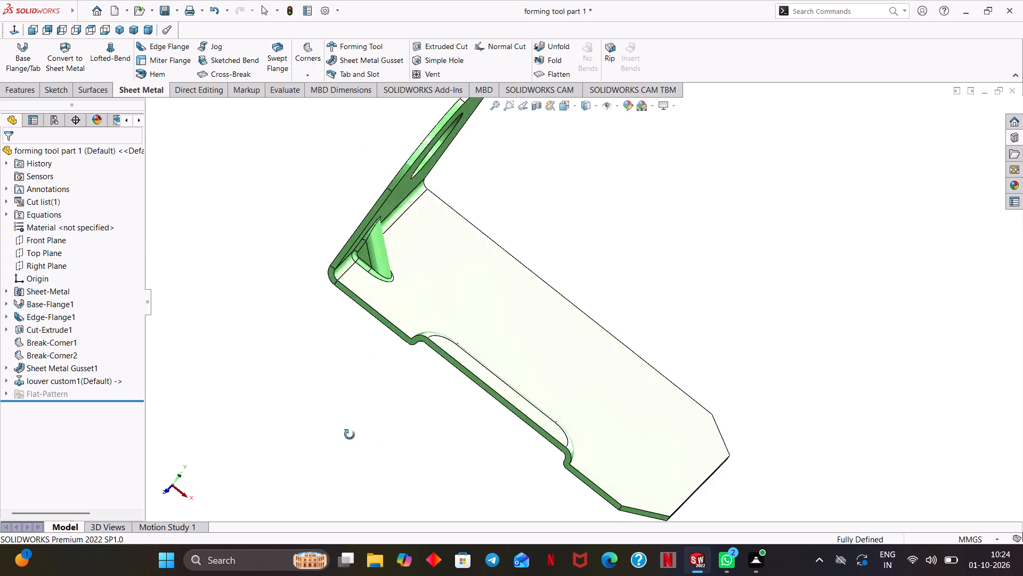
{"action": "middle_click_drag", "start_coordinate": [350, 435], "coordinate": [324, 428]}
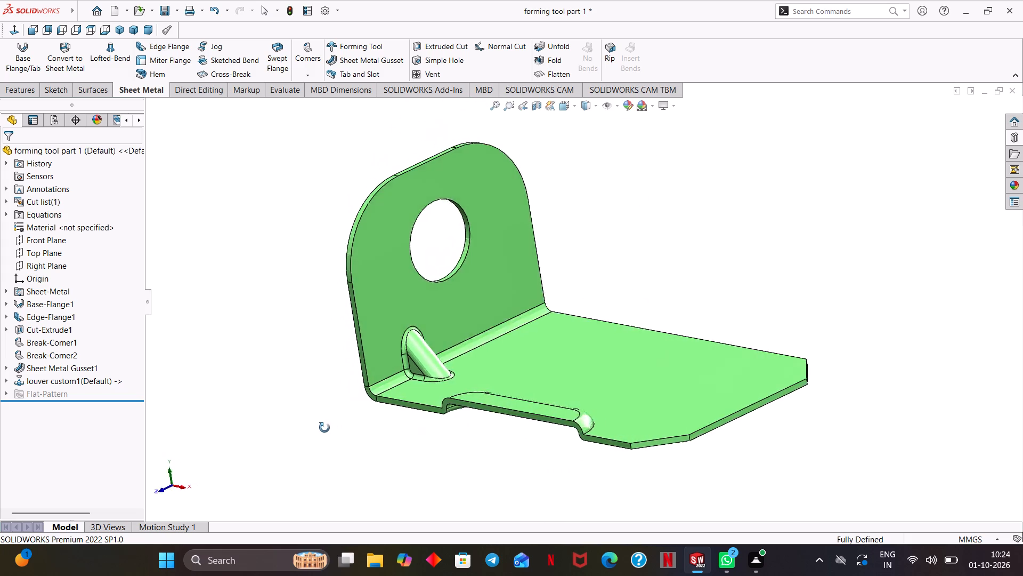
{"action": "middle_click_drag", "start_coordinate": [324, 428], "coordinate": [315, 433]}
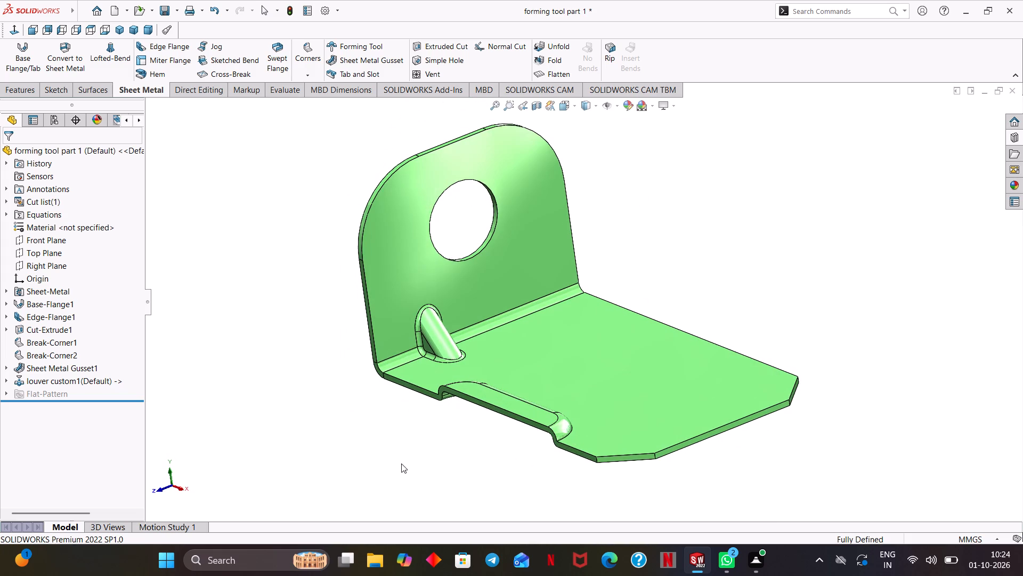
{"action": "middle_click_drag", "start_coordinate": [379, 440], "coordinate": [421, 472]}
{"action": "scroll", "coordinate": [427, 447], "scroll_direction": "down", "scroll_amount": 1}
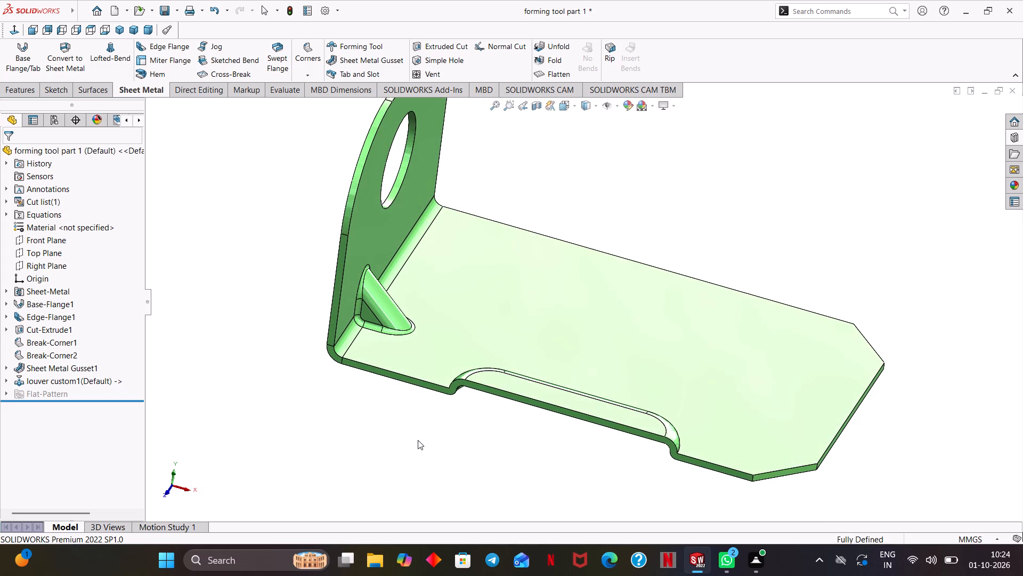
{"action": "scroll", "coordinate": [459, 429], "scroll_direction": "down", "scroll_amount": 1}
{"action": "middle_click_drag", "start_coordinate": [470, 423], "coordinate": [404, 471], "text": "ctrl"}
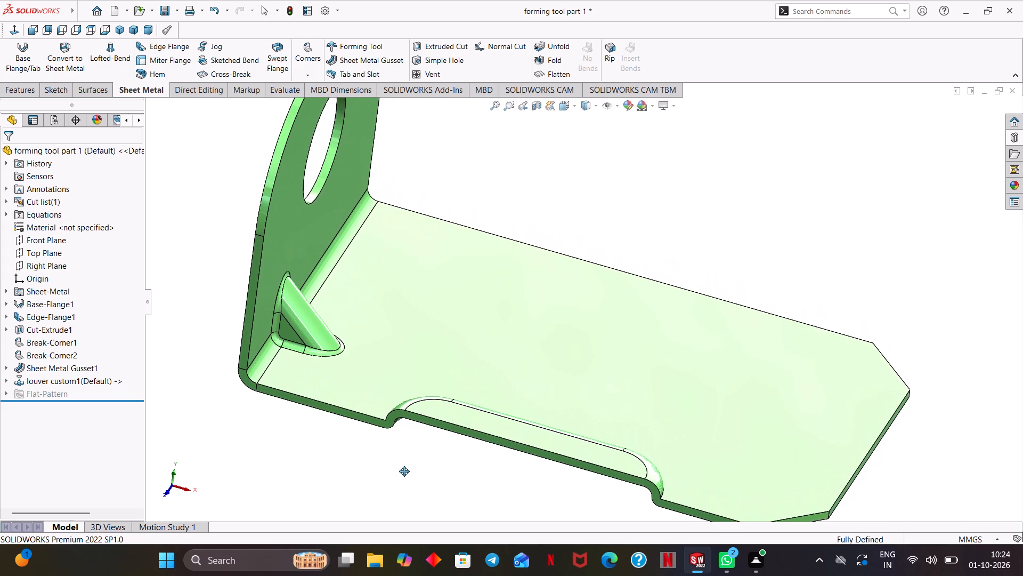
Mirror the sheet metal gusset and the custom louver about the Front Plane.
{"action": "middle_click_drag", "start_coordinate": [404, 471], "coordinate": [413, 478], "text": "ctrl"}
{"action": "scroll", "coordinate": [420, 481], "scroll_direction": "up", "scroll_amount": 1}
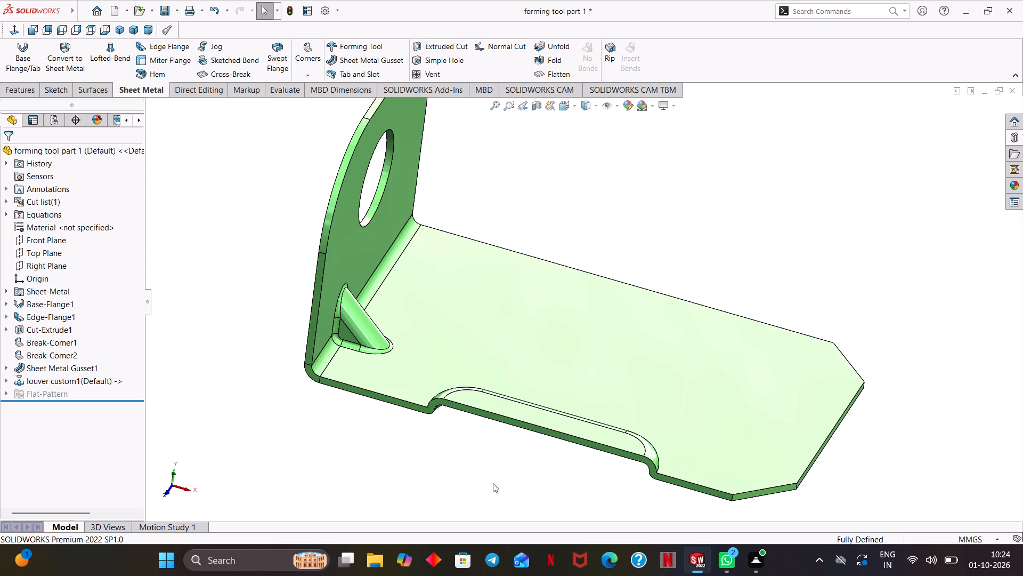
{"action": "middle_click_drag", "start_coordinate": [481, 464], "coordinate": [460, 483]}
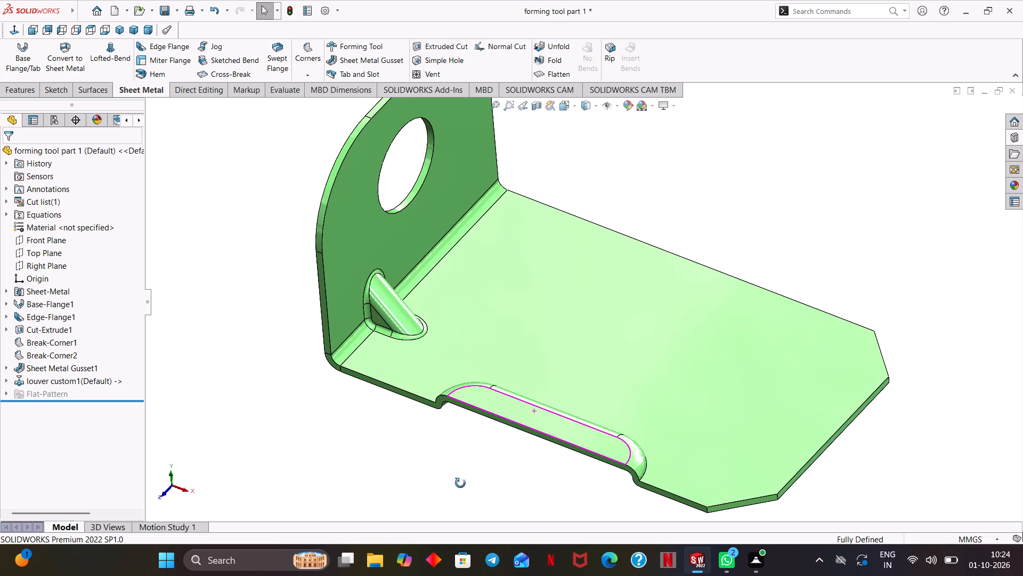
{"action": "middle_click_drag", "start_coordinate": [460, 483], "coordinate": [462, 473]}
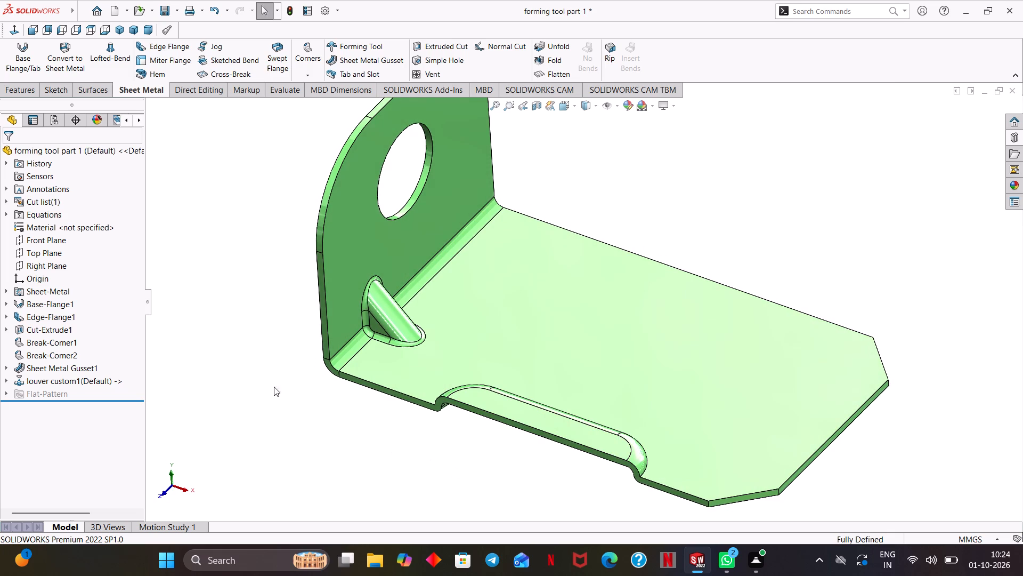
{"action": "left_click", "coordinate": [15, 89]}
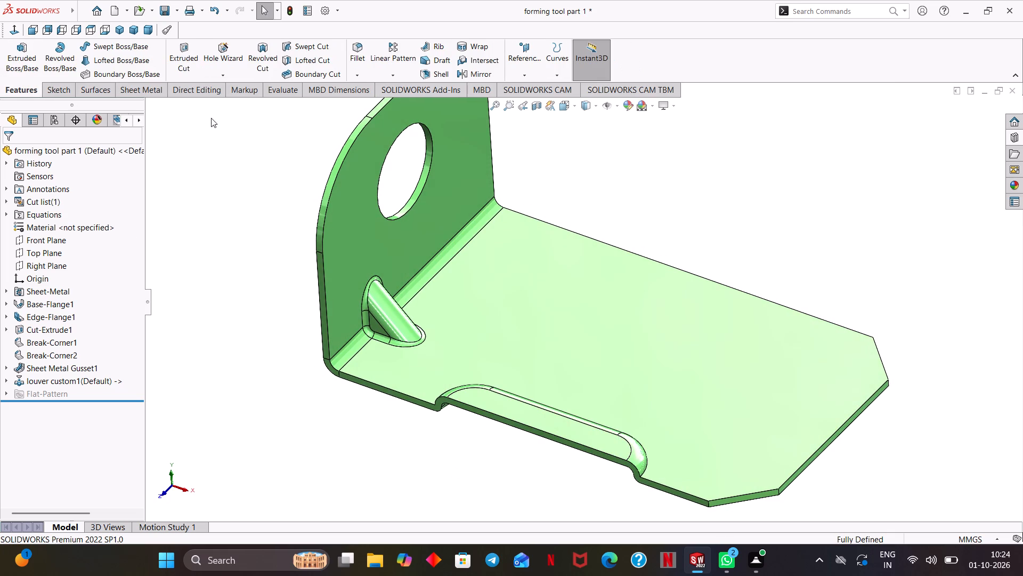
{"action": "left_click", "coordinate": [469, 74]}
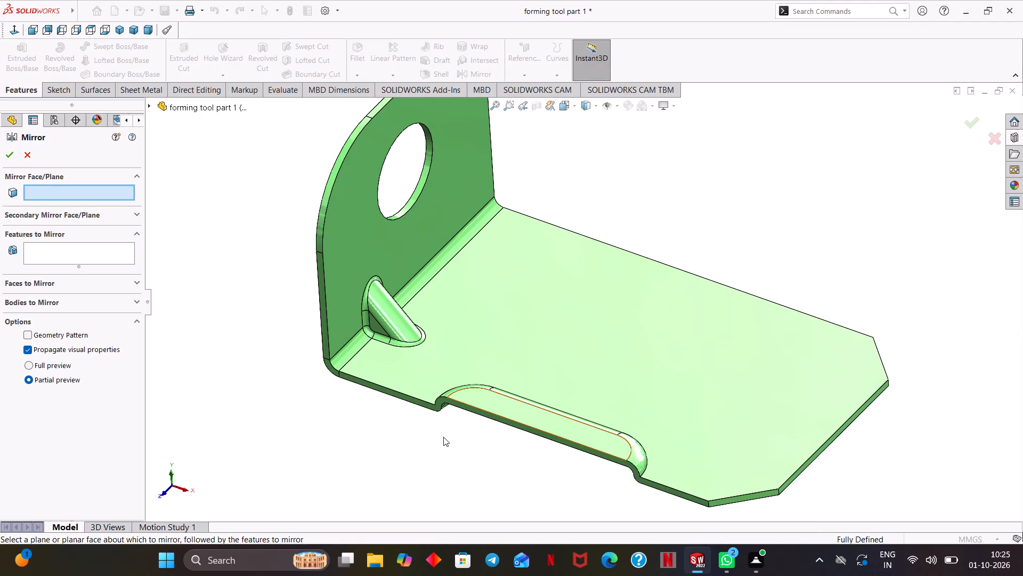
{"action": "scroll", "coordinate": [443, 437], "scroll_direction": "up", "scroll_amount": 1}
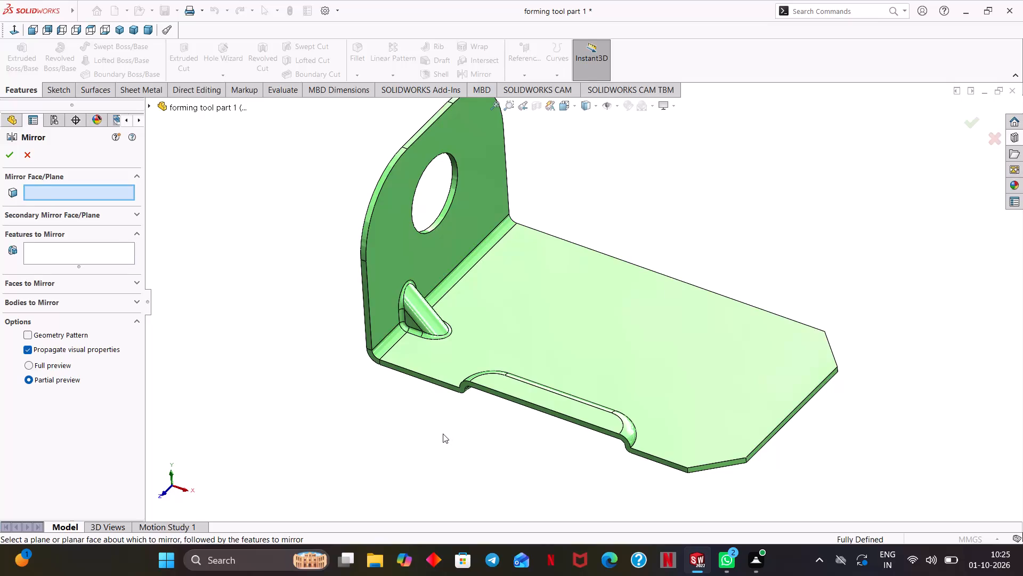
{"action": "left_click", "coordinate": [147, 103]}
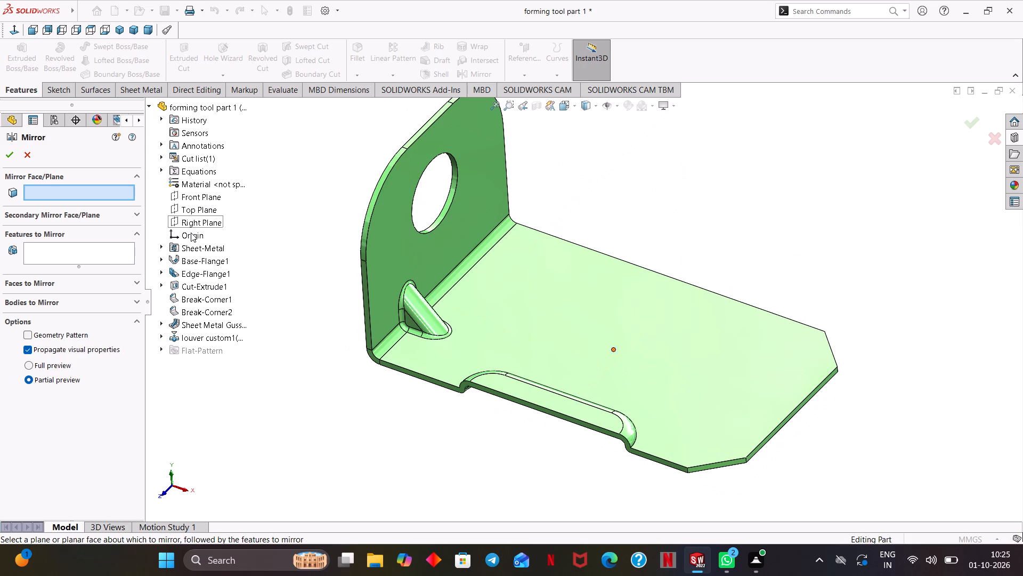
{"action": "left_click", "coordinate": [199, 199]}
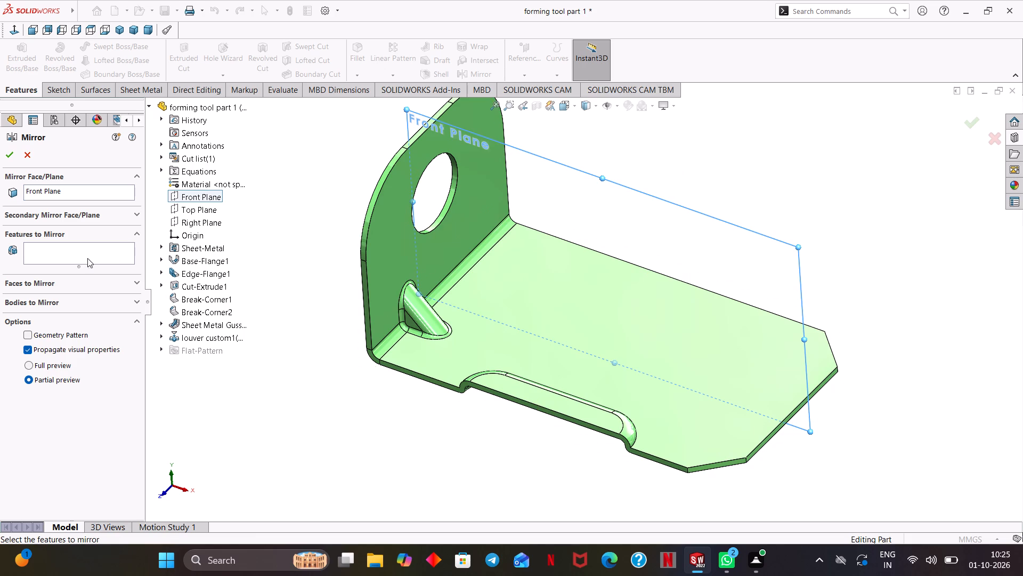
{"action": "left_click", "coordinate": [68, 252]}
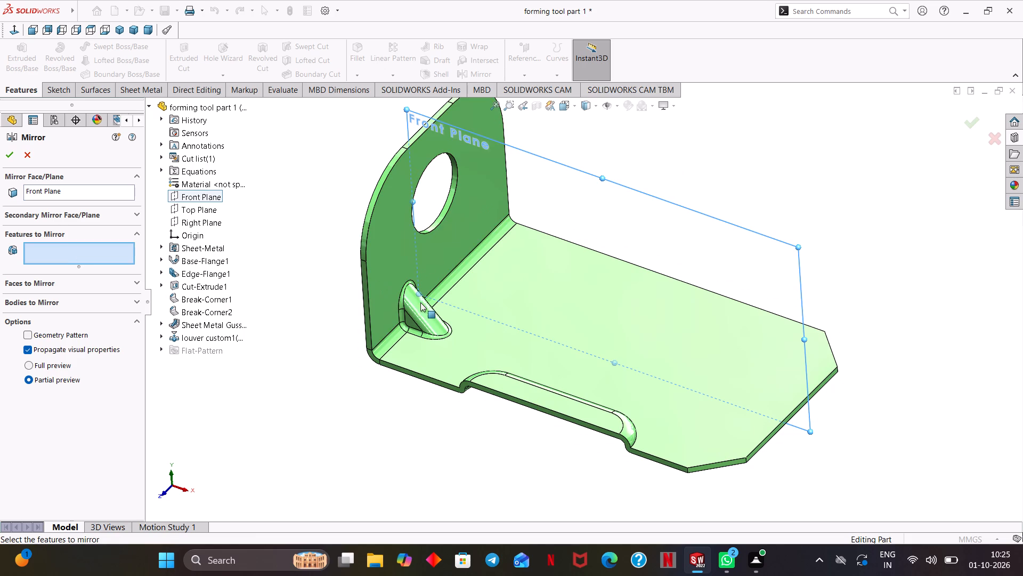
{"action": "left_click", "coordinate": [414, 309]}
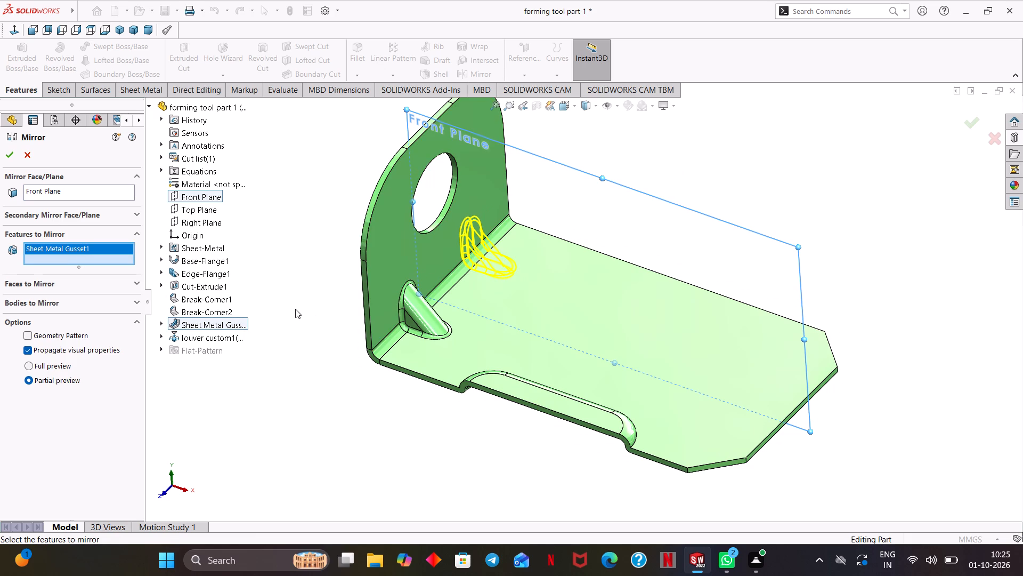
{"action": "left_click", "coordinate": [537, 404]}
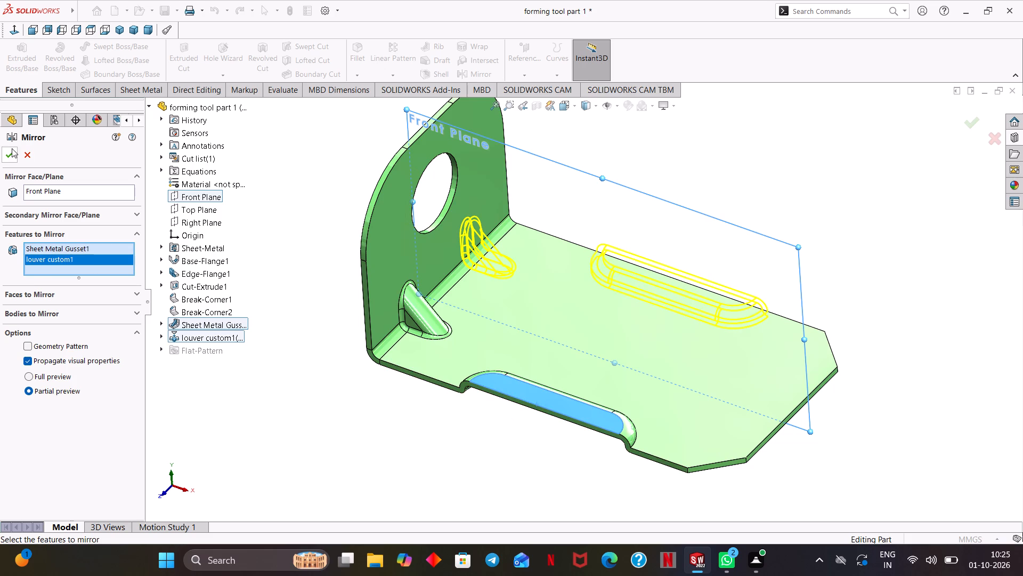
{"action": "left_click", "coordinate": [8, 152]}
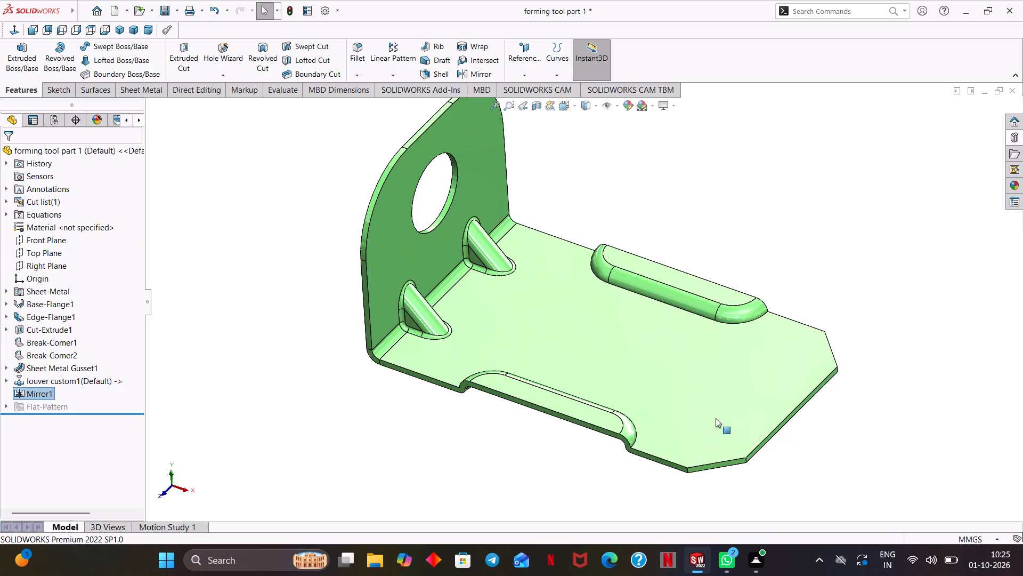
Inspect the mirrored gusset and louver from above, below and the side, ending in the isometric view.
{"action": "middle_click_drag", "start_coordinate": [824, 424], "coordinate": [649, 402]}
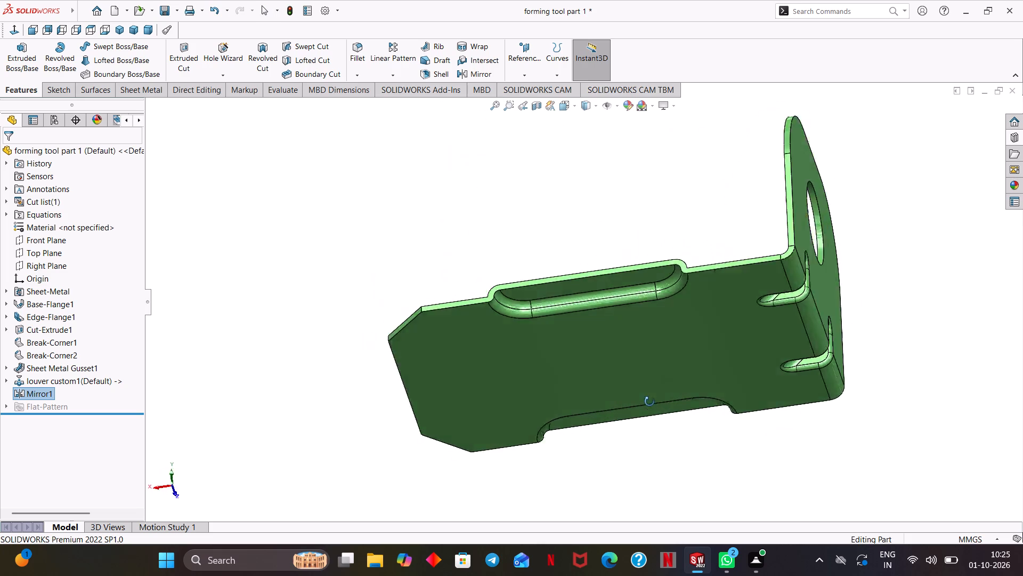
{"action": "middle_click_drag", "start_coordinate": [649, 402], "coordinate": [837, 311]}
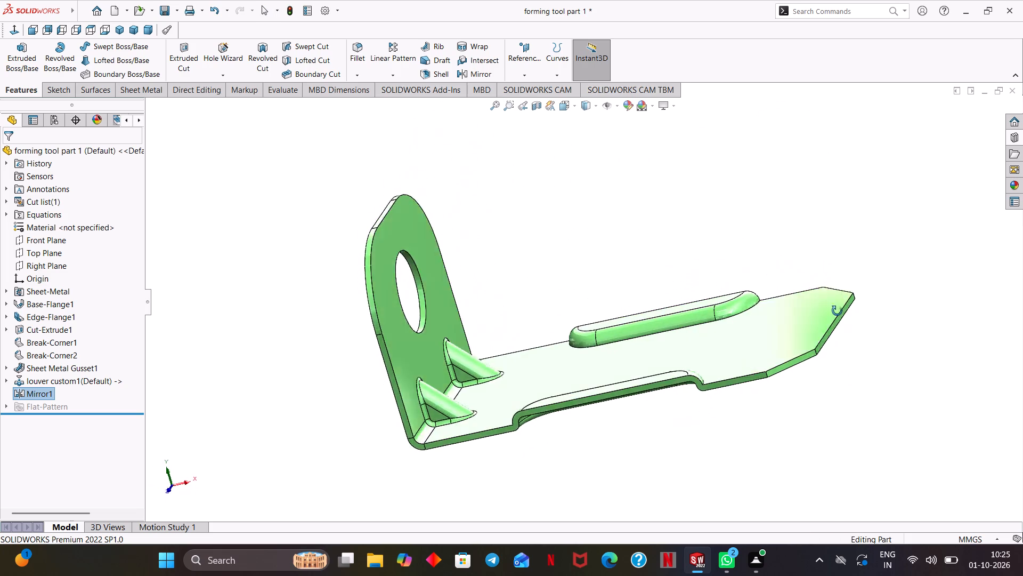
{"action": "middle_click_drag", "start_coordinate": [837, 311], "coordinate": [855, 426]}
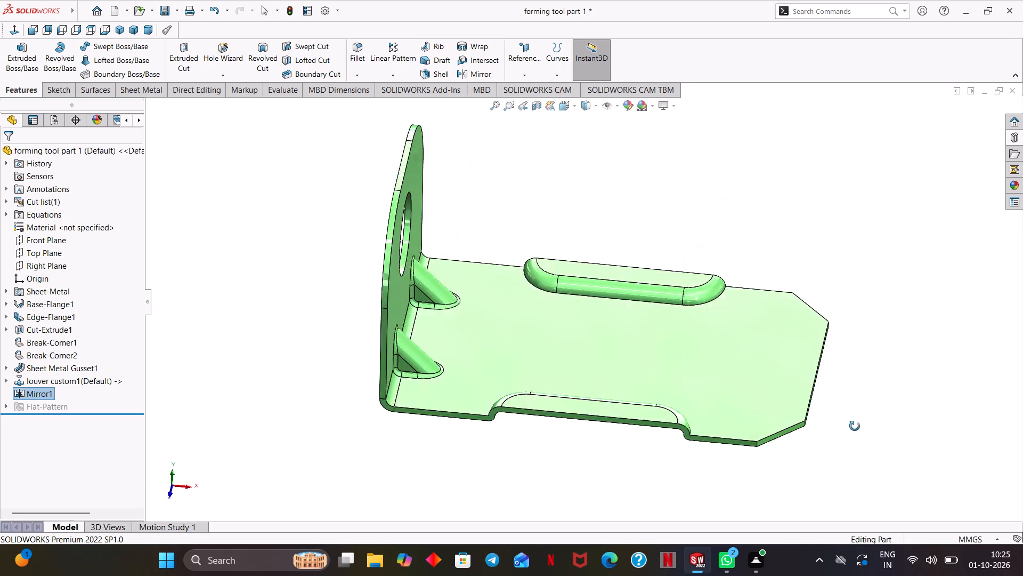
{"action": "middle_click_drag", "start_coordinate": [855, 426], "coordinate": [847, 394]}
{"action": "middle_click_drag", "start_coordinate": [351, 421], "coordinate": [308, 349]}
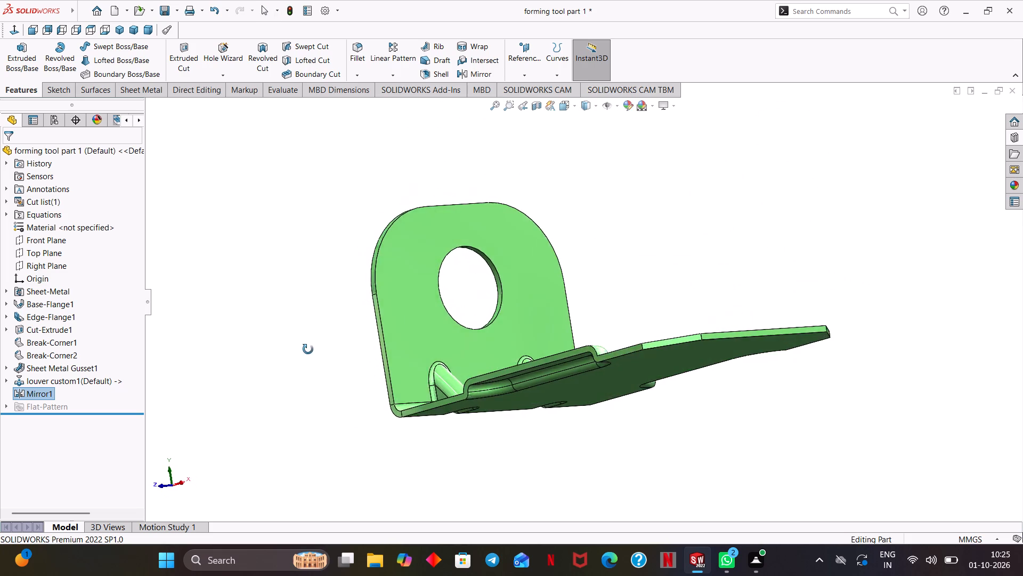
{"action": "middle_click_drag", "start_coordinate": [308, 349], "coordinate": [296, 458]}
{"action": "middle_click_drag", "start_coordinate": [315, 442], "coordinate": [373, 420]}
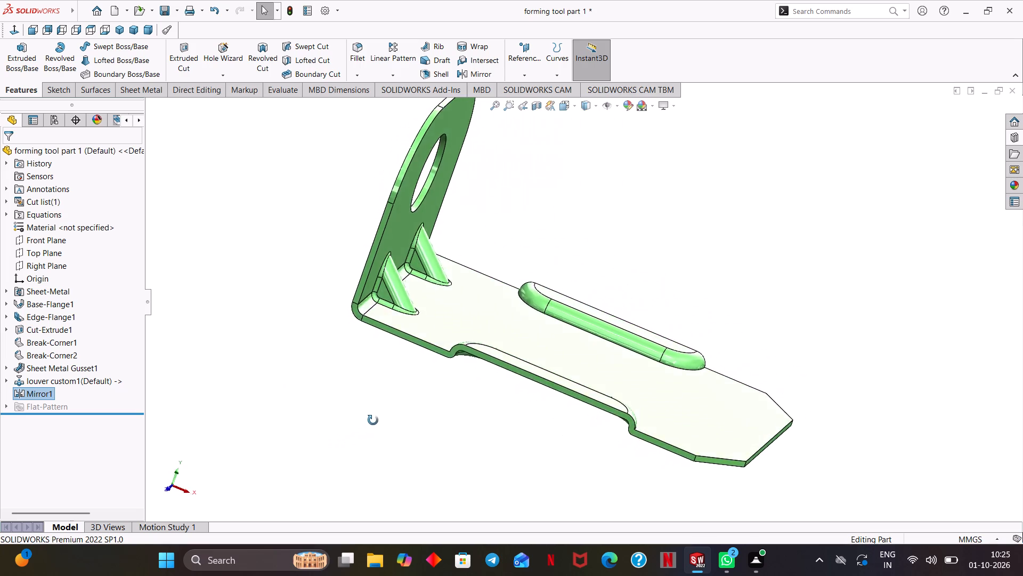
{"action": "middle_click_drag", "start_coordinate": [373, 420], "coordinate": [354, 423]}
{"action": "key", "text": "ctrl+7"}
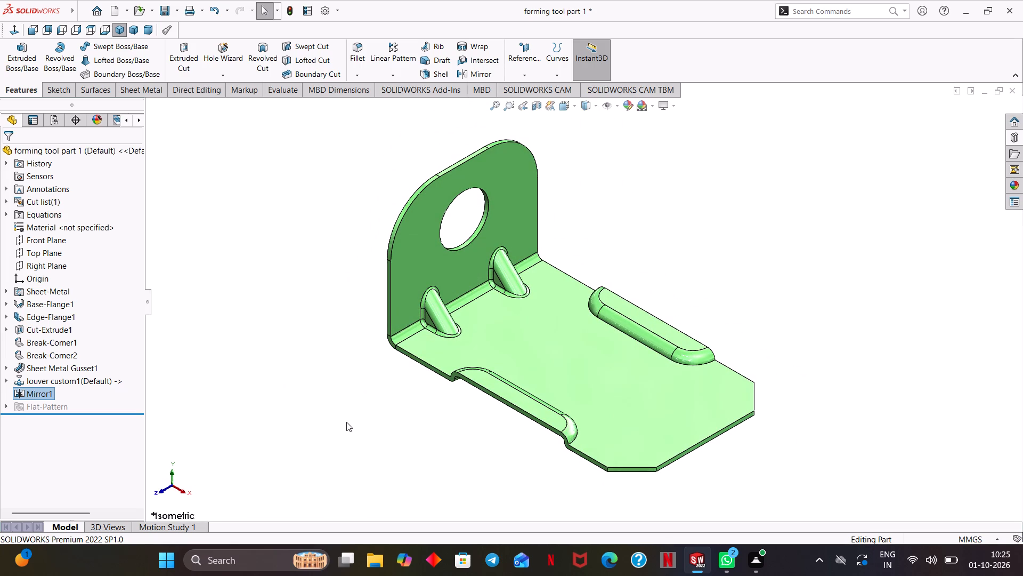
Start a new sketch on the flat face of the original custom louver.
{"action": "left_click", "coordinate": [527, 402]}
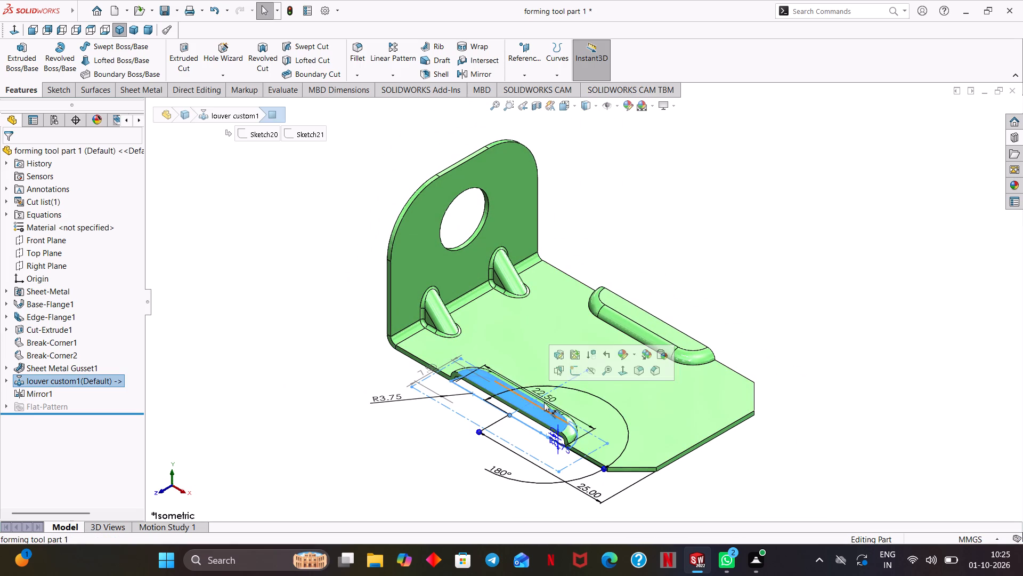
{"action": "left_click", "coordinate": [574, 372]}
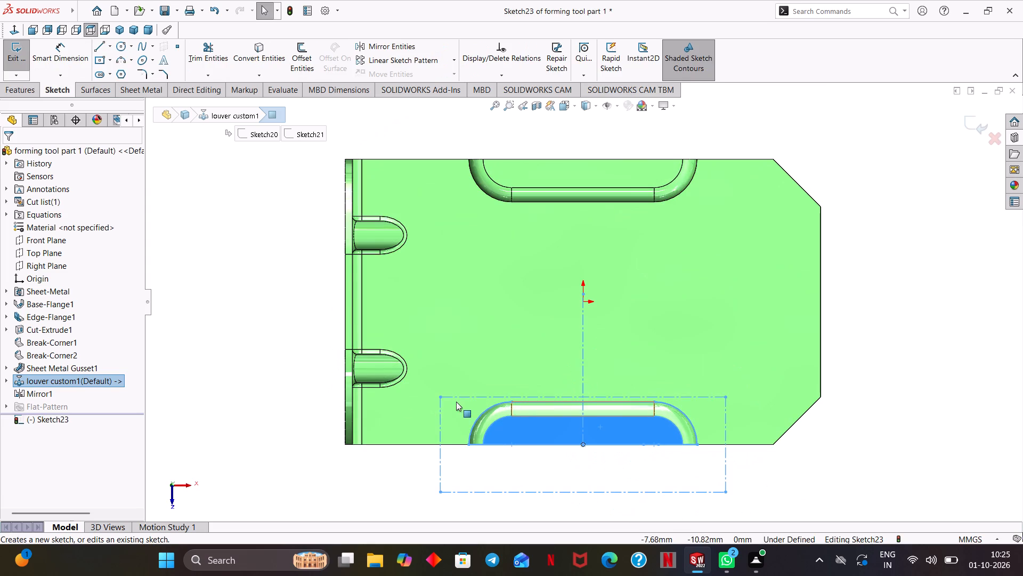
{"action": "left_click", "coordinate": [278, 379]}
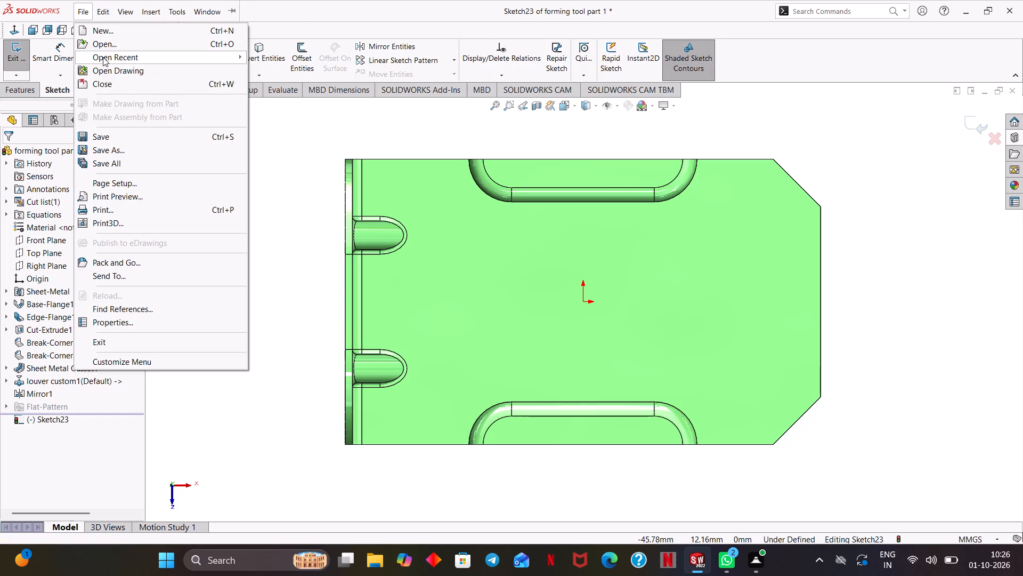
{"action": "left_click_drag", "start_coordinate": [279, 143], "coordinate": [264, 315]}
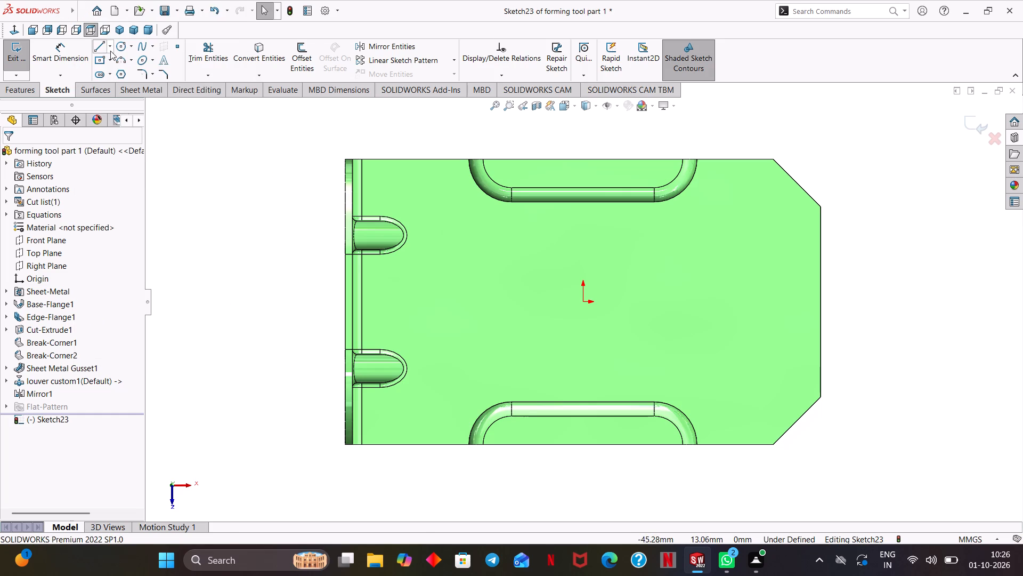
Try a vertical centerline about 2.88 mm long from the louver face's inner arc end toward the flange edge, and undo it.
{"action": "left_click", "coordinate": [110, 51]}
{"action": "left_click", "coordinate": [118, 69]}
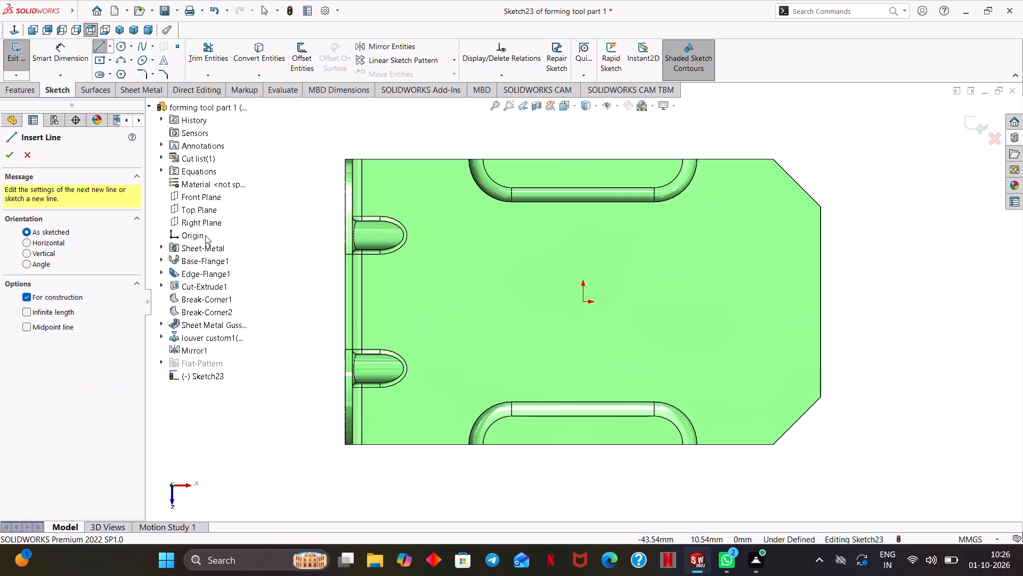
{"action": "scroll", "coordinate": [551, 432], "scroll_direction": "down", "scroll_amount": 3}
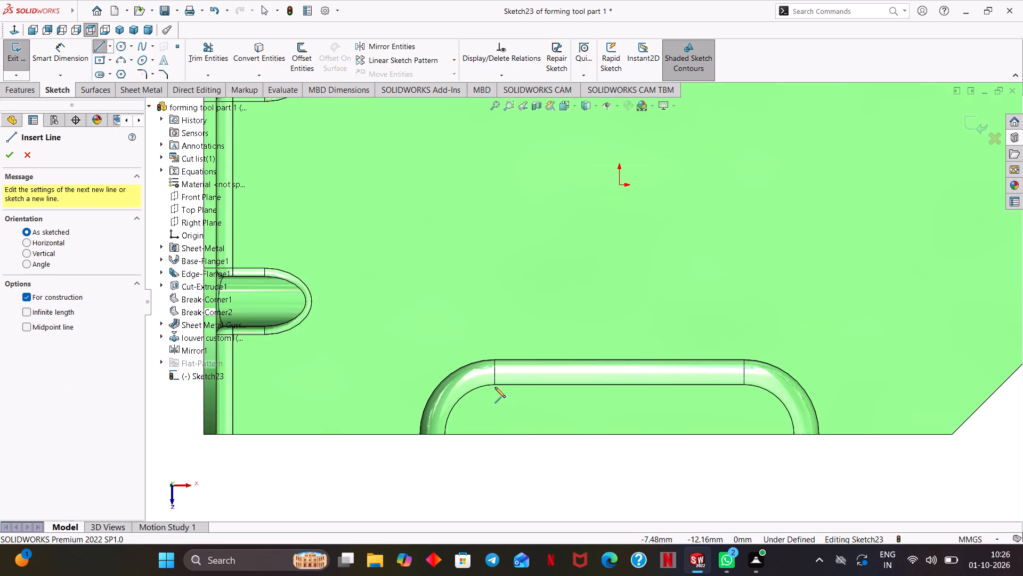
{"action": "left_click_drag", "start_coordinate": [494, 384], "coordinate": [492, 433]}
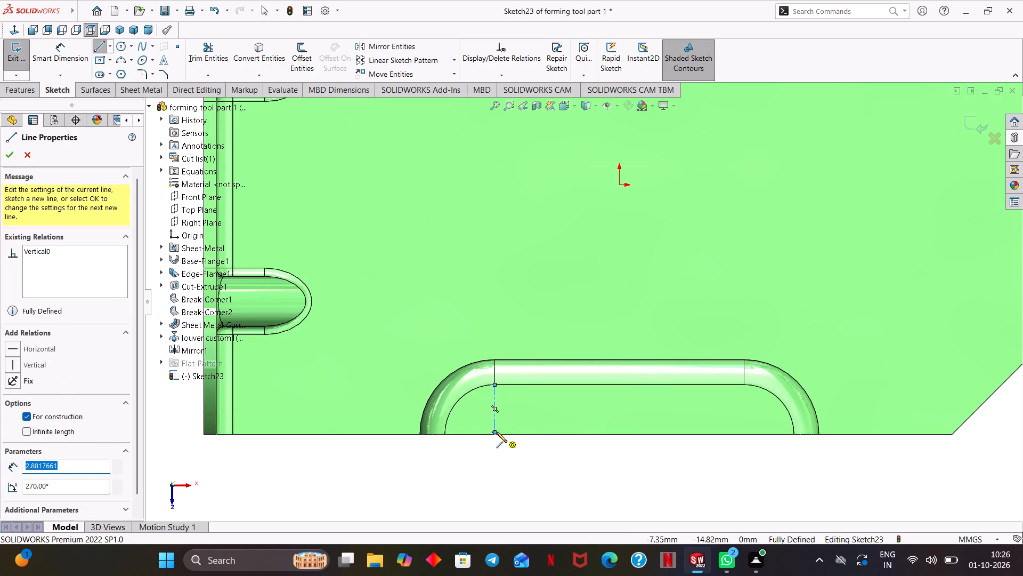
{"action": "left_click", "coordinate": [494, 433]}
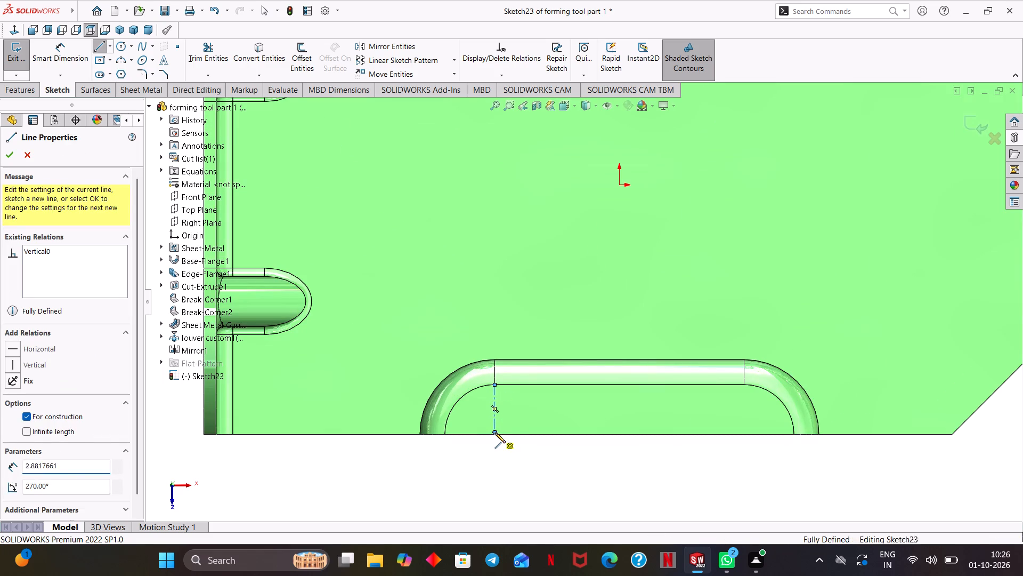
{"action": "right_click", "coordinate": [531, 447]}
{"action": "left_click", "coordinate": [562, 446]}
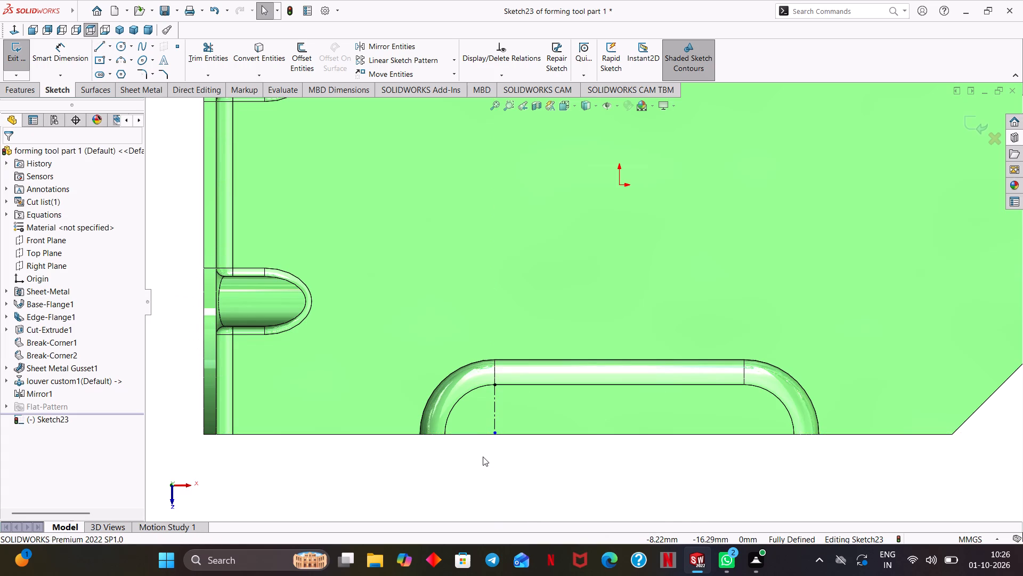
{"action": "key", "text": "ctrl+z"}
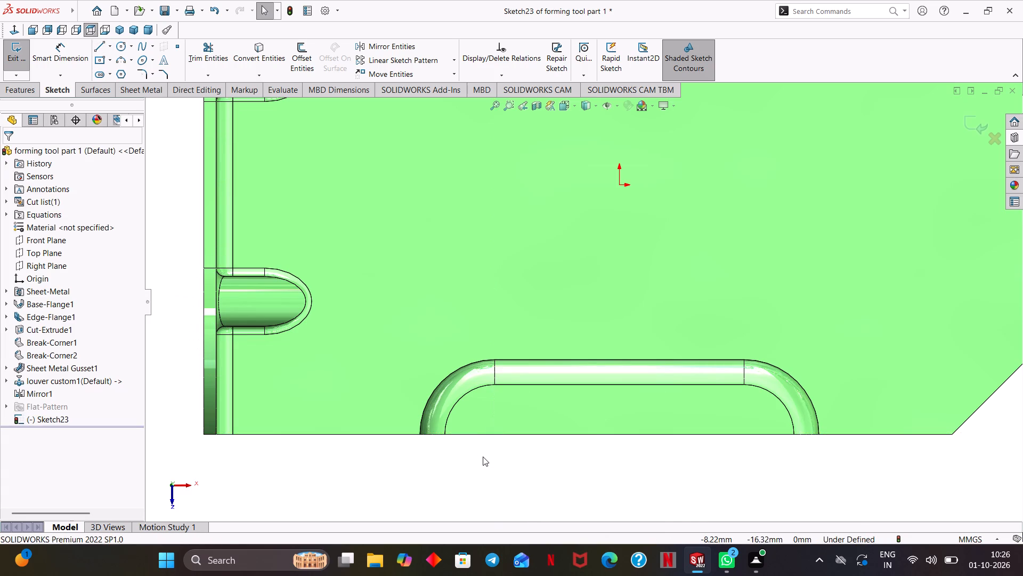
Sketch a vertical centerline about 3 mm long from the end of the louver face's inner arc to the flange's long edge.
{"action": "scroll", "coordinate": [483, 449], "scroll_direction": "down", "scroll_amount": 2}
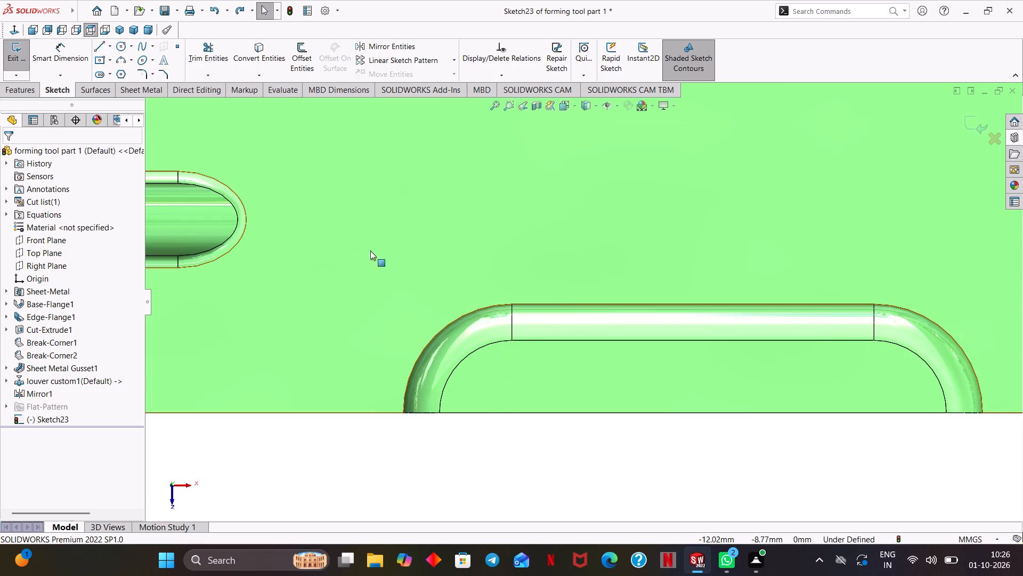
{"action": "left_click", "coordinate": [109, 47]}
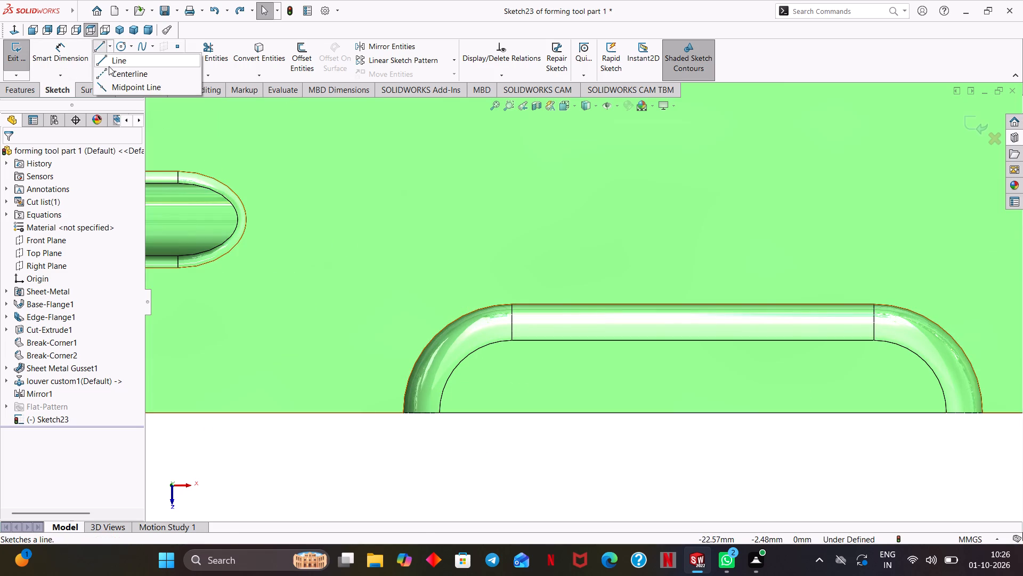
{"action": "left_click", "coordinate": [109, 68]}
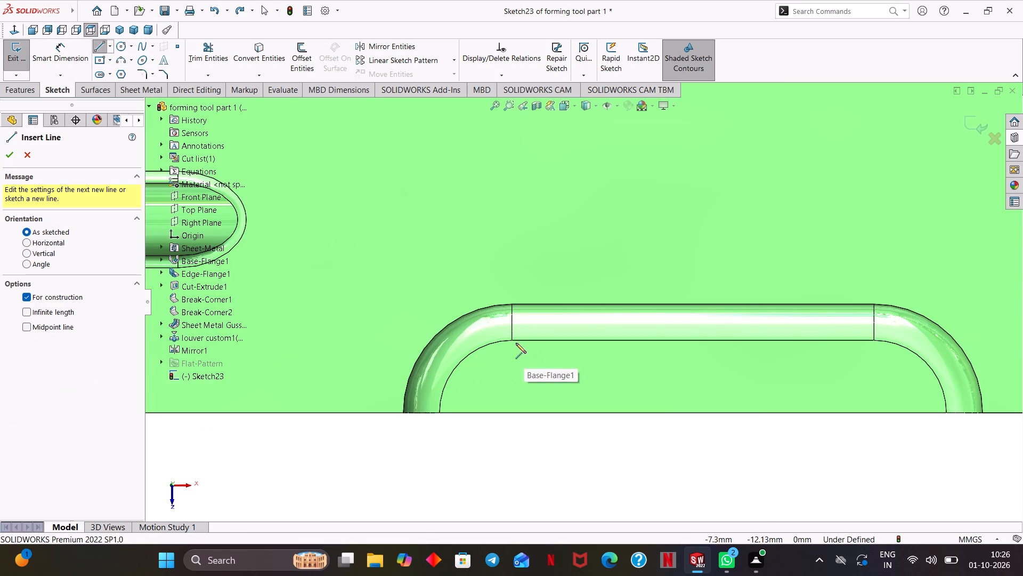
{"action": "left_click", "coordinate": [511, 339]}
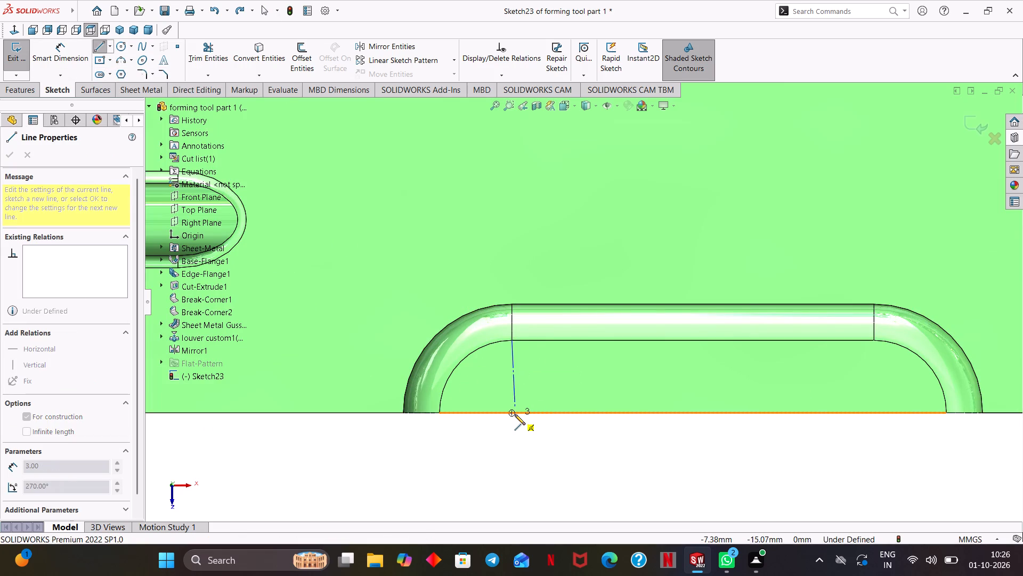
{"action": "left_click", "coordinate": [511, 412]}
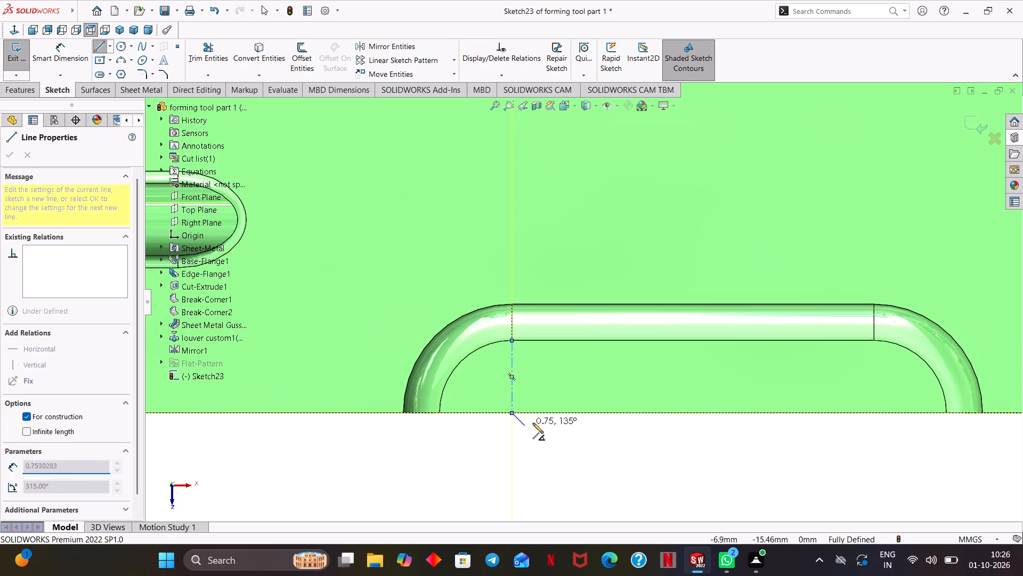
{"action": "right_click", "coordinate": [539, 427]}
{"action": "left_click", "coordinate": [555, 433]}
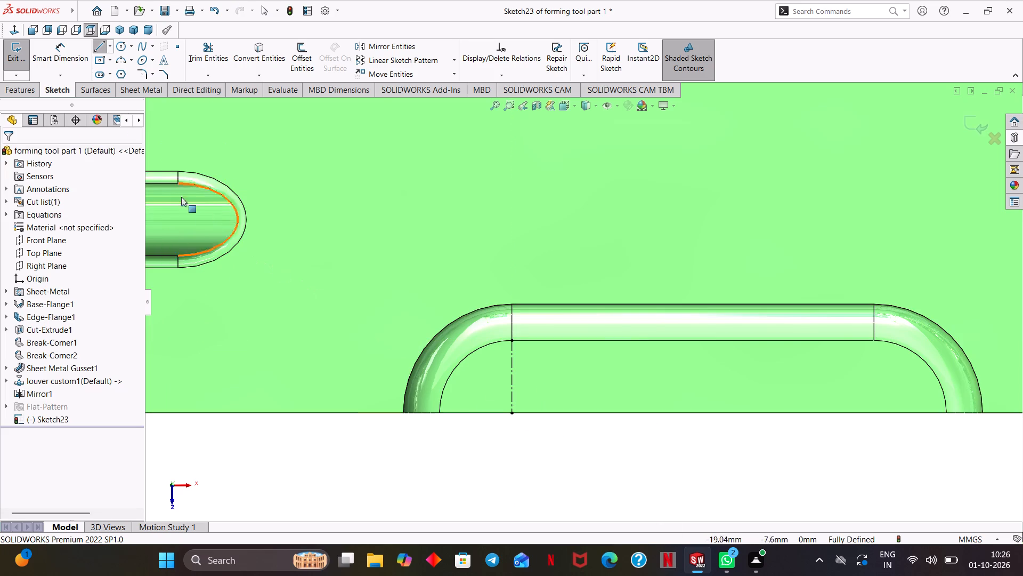
Sketch a circle of about 0.92 mm radius centred on the midpoint of the vertical centerline on the louver face.
{"action": "left_click", "coordinate": [123, 50]}
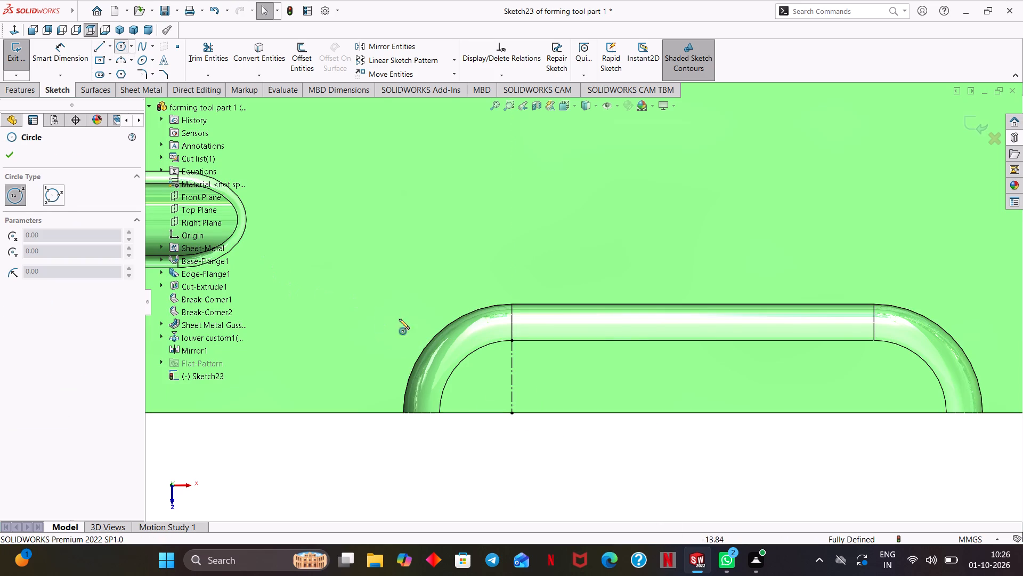
{"action": "left_click", "coordinate": [511, 376]}
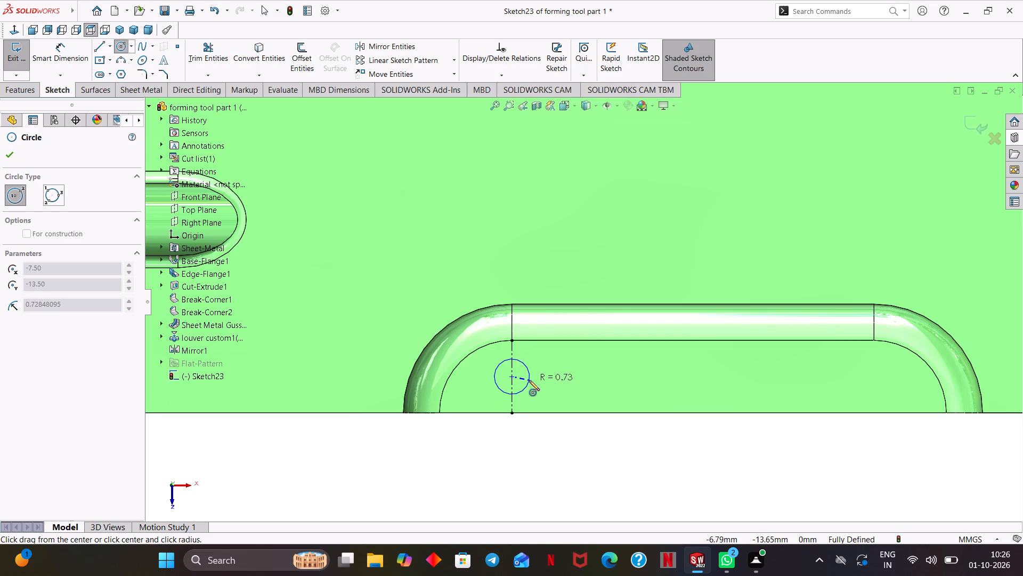
{"action": "left_click", "coordinate": [533, 382]}
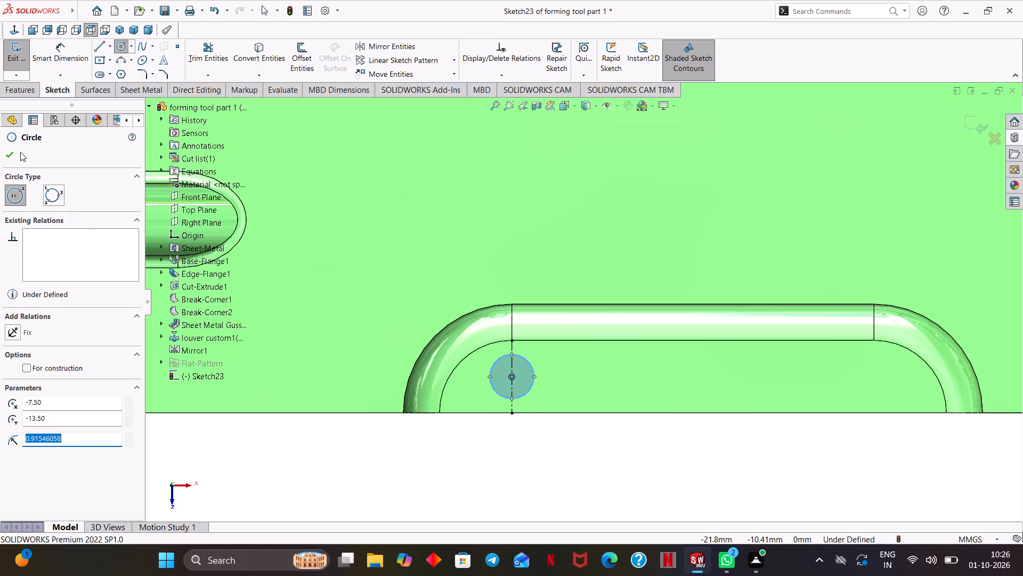
{"action": "left_click", "coordinate": [9, 153]}
Dimension the circle's diameter to 1.5 mm.
{"action": "left_click", "coordinate": [64, 59]}
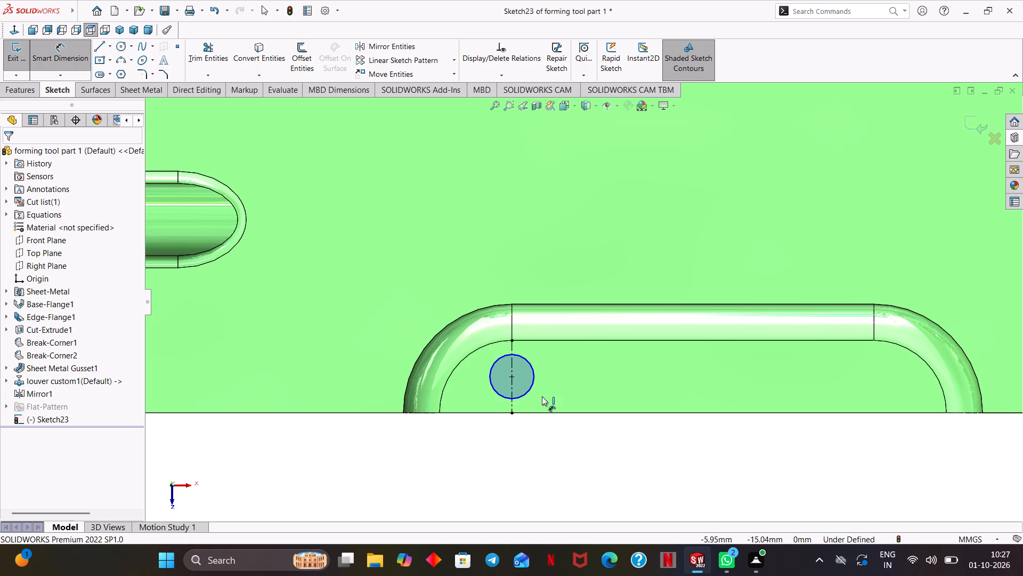
{"action": "left_click", "coordinate": [491, 372]}
{"action": "left_click", "coordinate": [381, 336]}
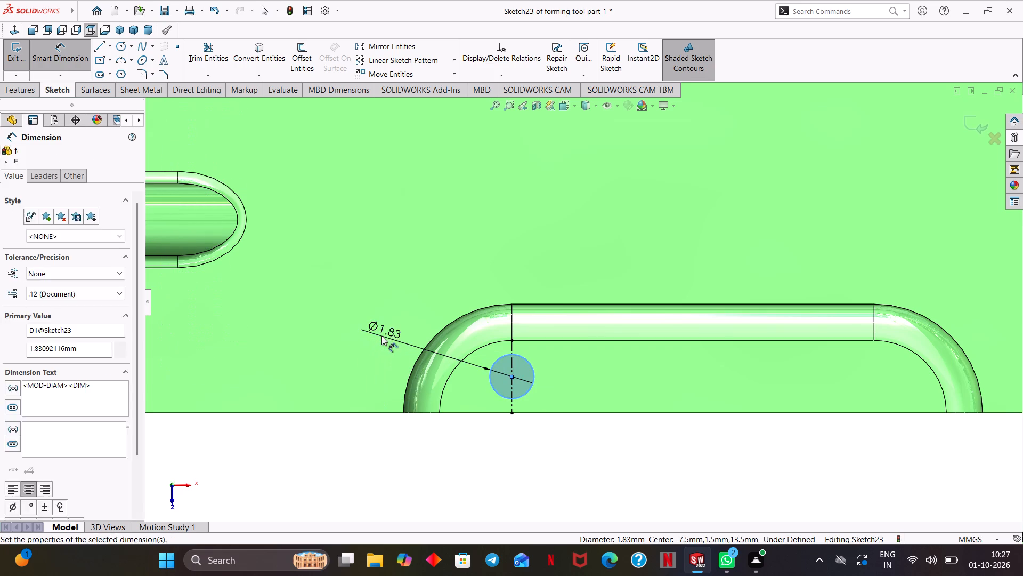
{"action": "type", "text": "1.5"}
{"action": "key", "text": "Return"}
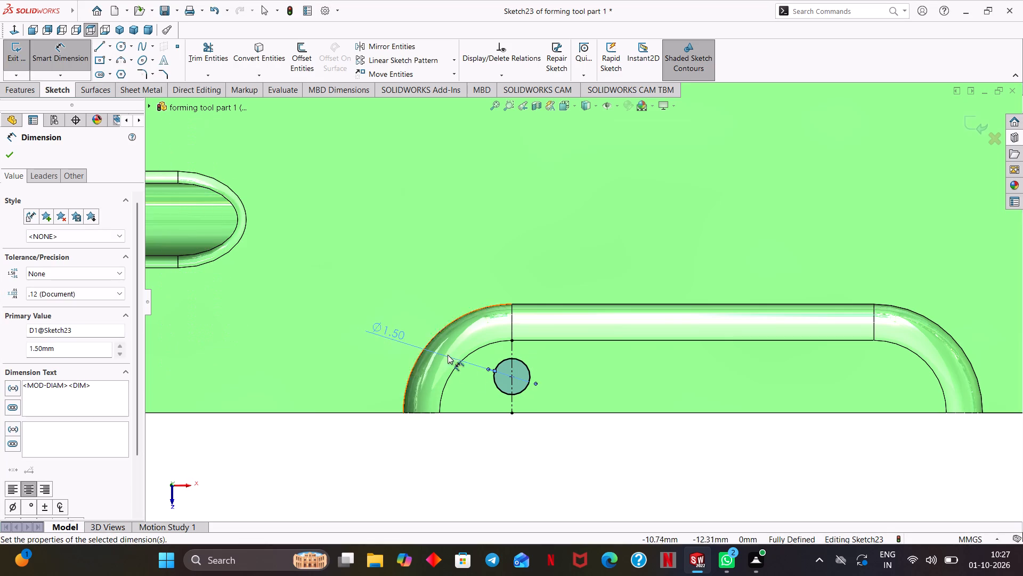
Add a driven reference dimension from the circle's centre to the flange's long edge.
{"action": "left_click", "coordinate": [513, 375]}
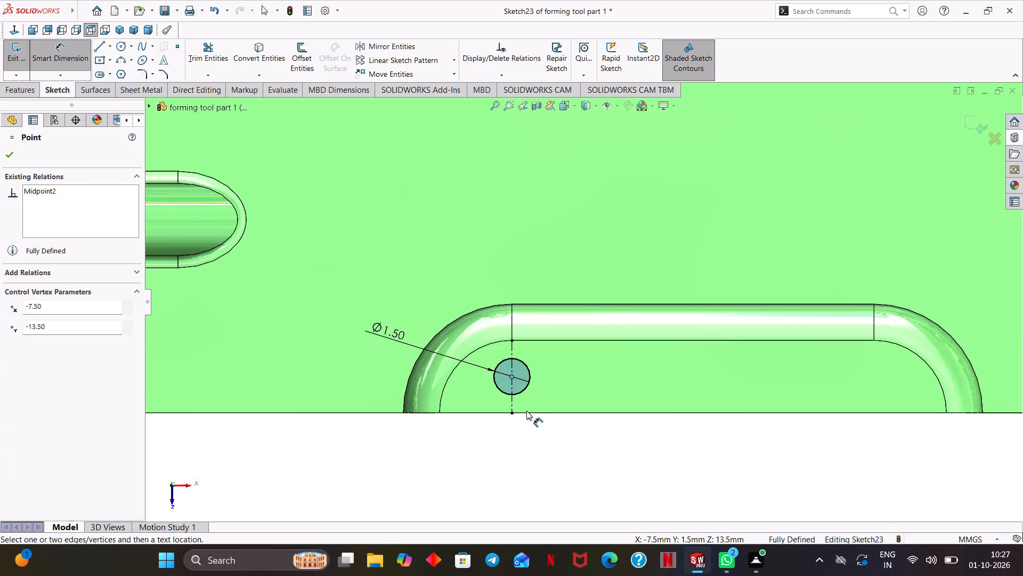
{"action": "left_click", "coordinate": [527, 412]}
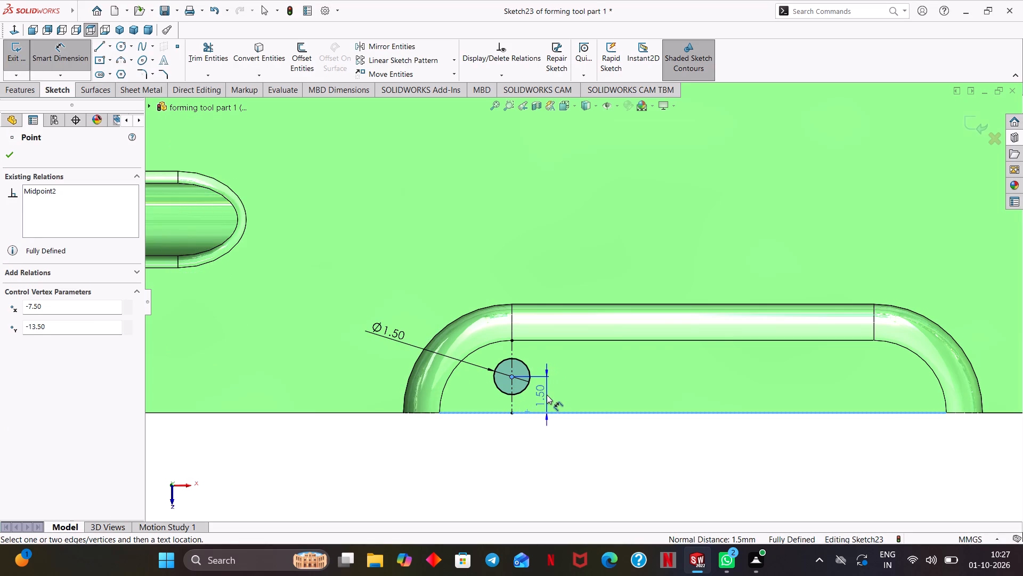
{"action": "left_click", "coordinate": [547, 393]}
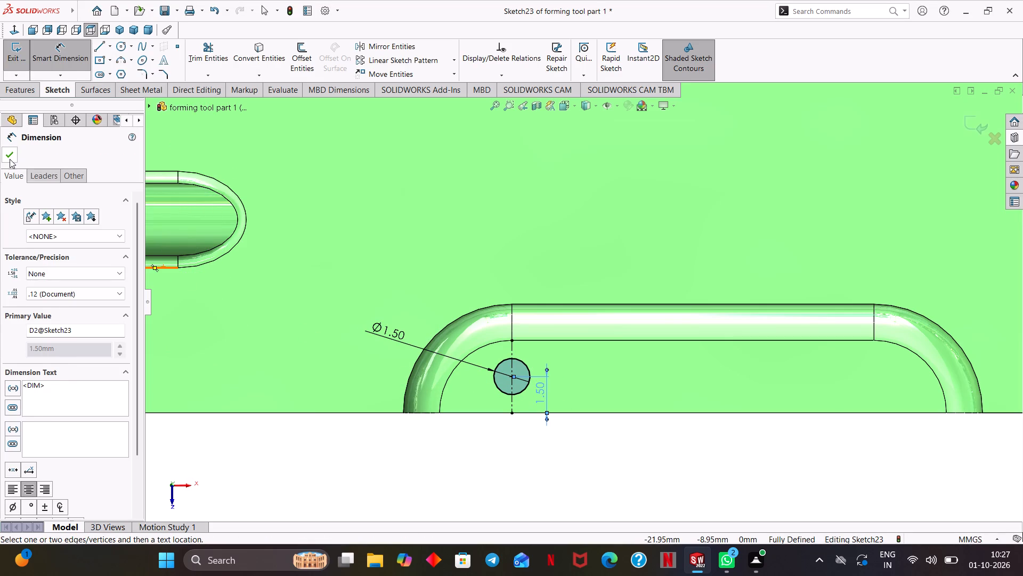
{"action": "left_click", "coordinate": [10, 159]}
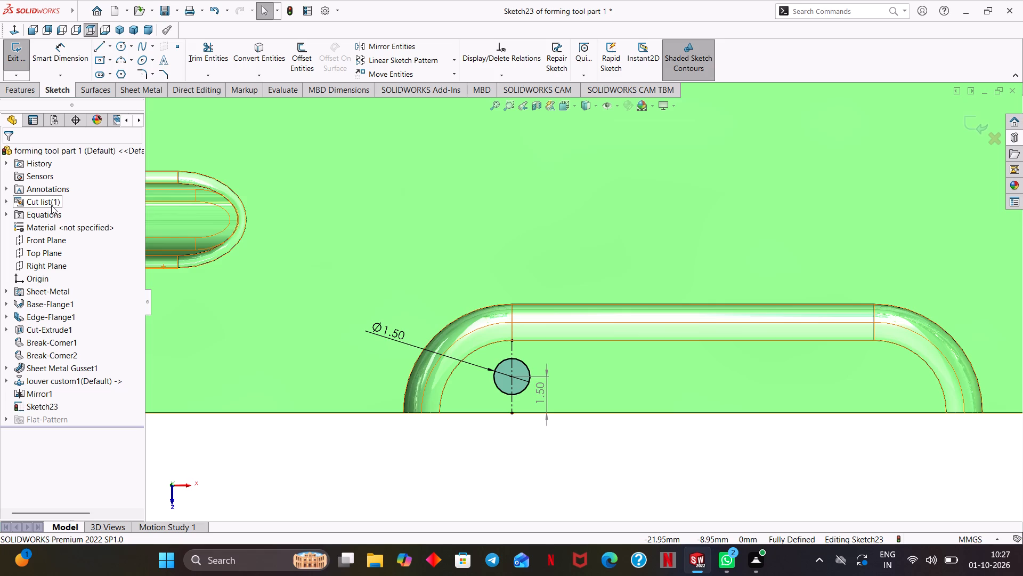
Sketch two centerlines meeting at the origin, one vertical and one horizontal toward the gussets, each about 6 mm long.
{"action": "scroll", "coordinate": [589, 186], "scroll_direction": "up", "scroll_amount": 2}
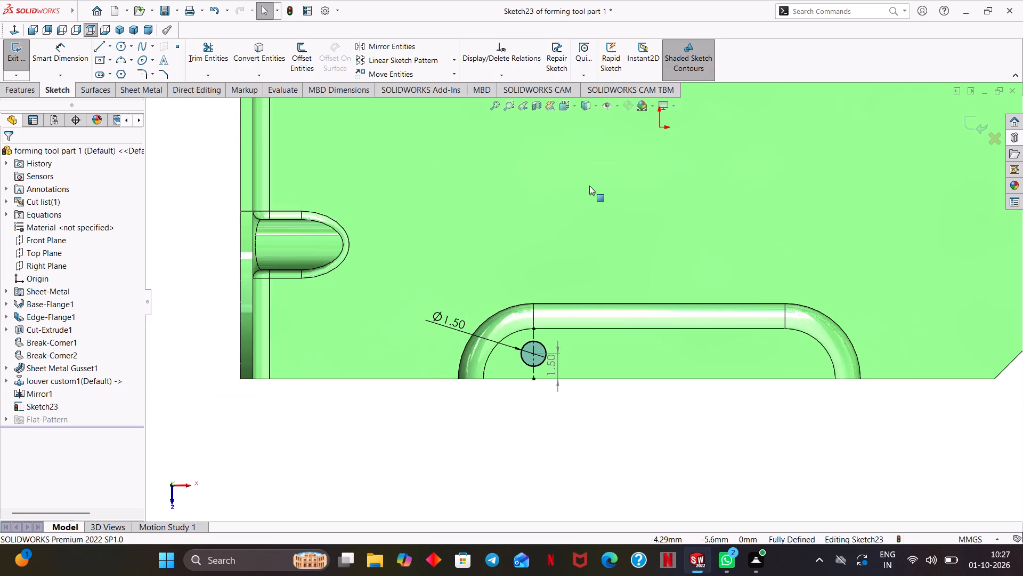
{"action": "scroll", "coordinate": [592, 181], "scroll_direction": "up", "scroll_amount": 2}
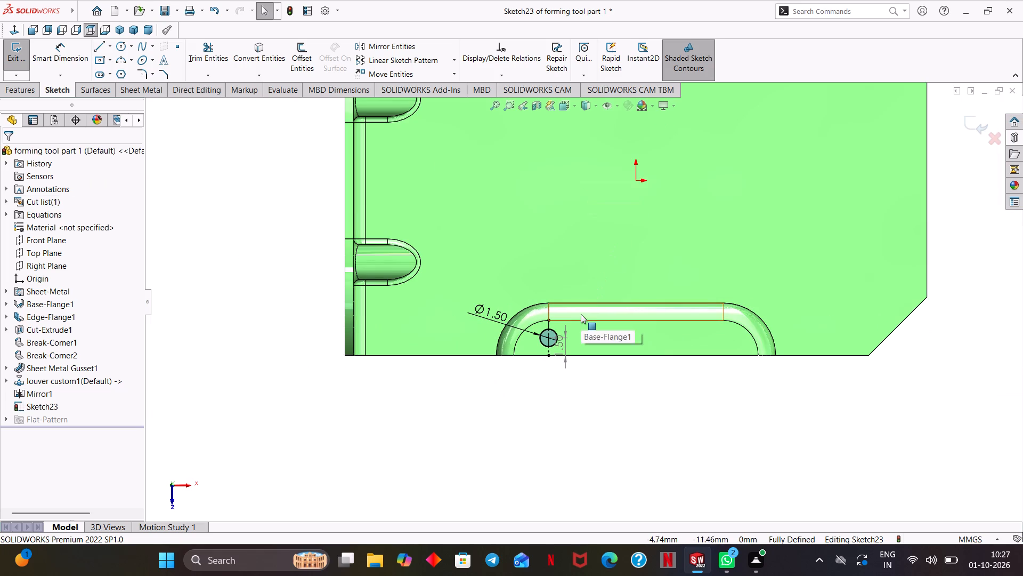
{"action": "middle_click_drag", "start_coordinate": [587, 314], "coordinate": [585, 385], "text": "ctrl"}
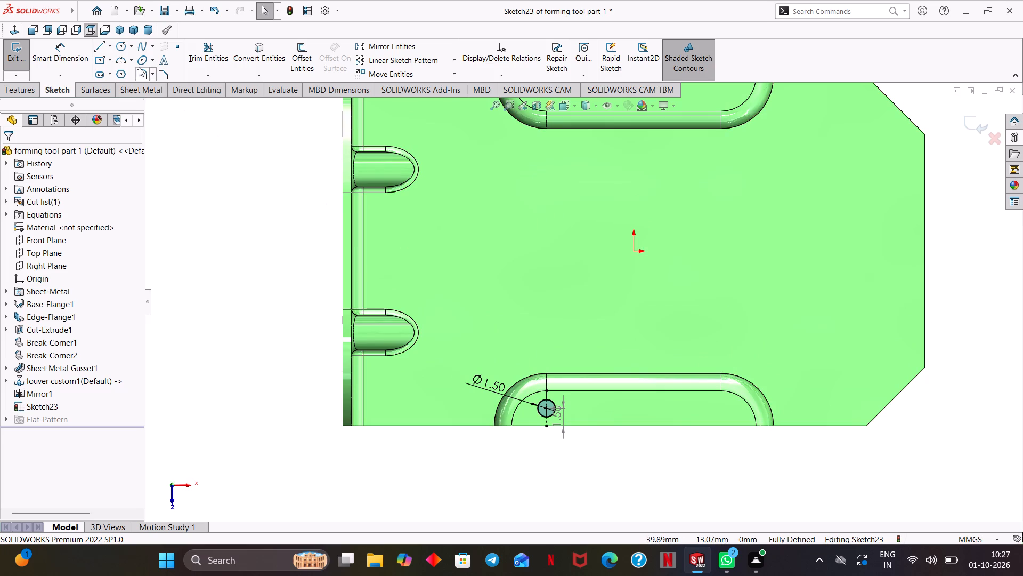
{"action": "left_click", "coordinate": [112, 47]}
{"action": "left_click", "coordinate": [118, 73]}
{"action": "left_click", "coordinate": [632, 179]}
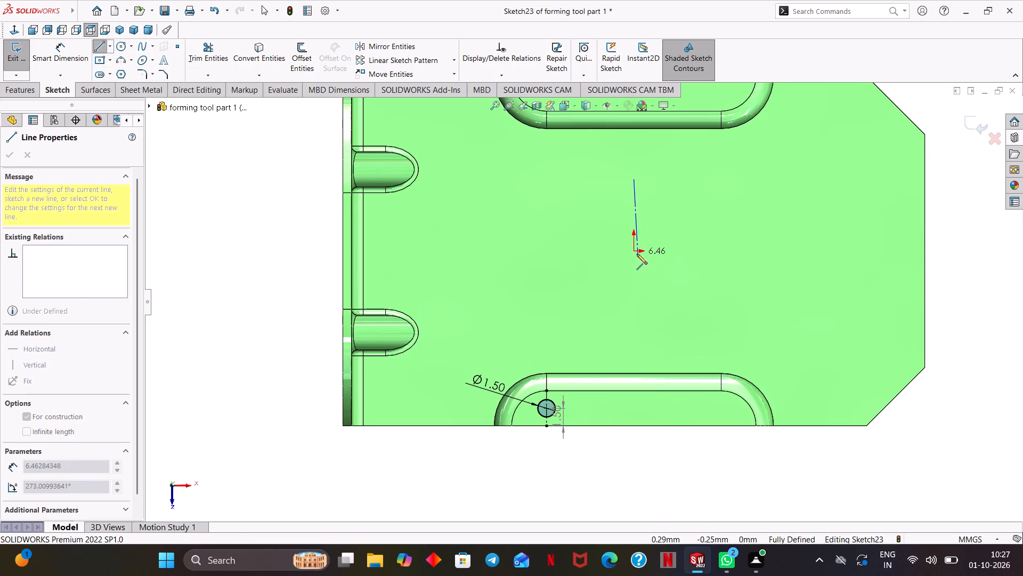
{"action": "left_click", "coordinate": [632, 250]}
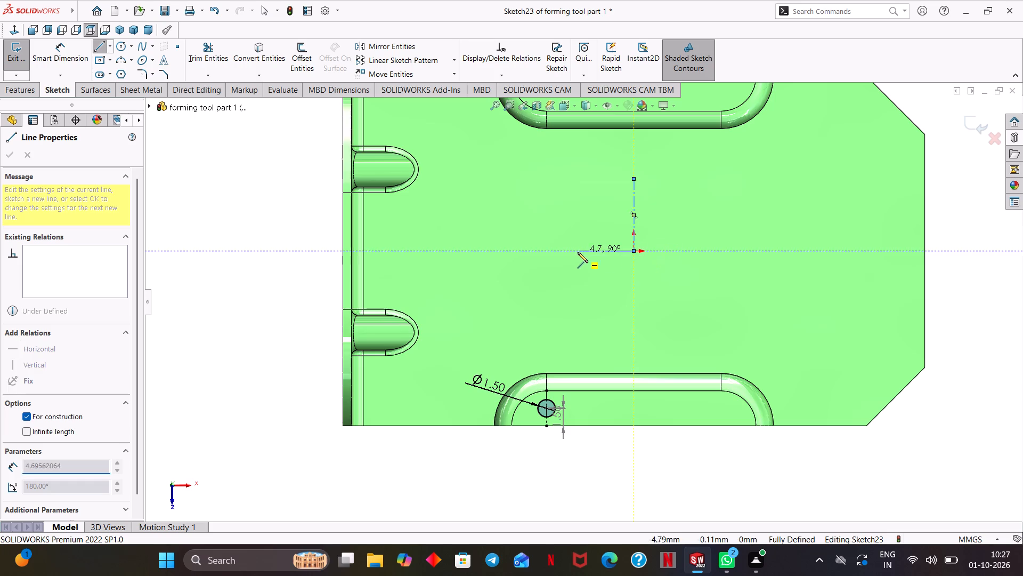
{"action": "left_click", "coordinate": [566, 252]}
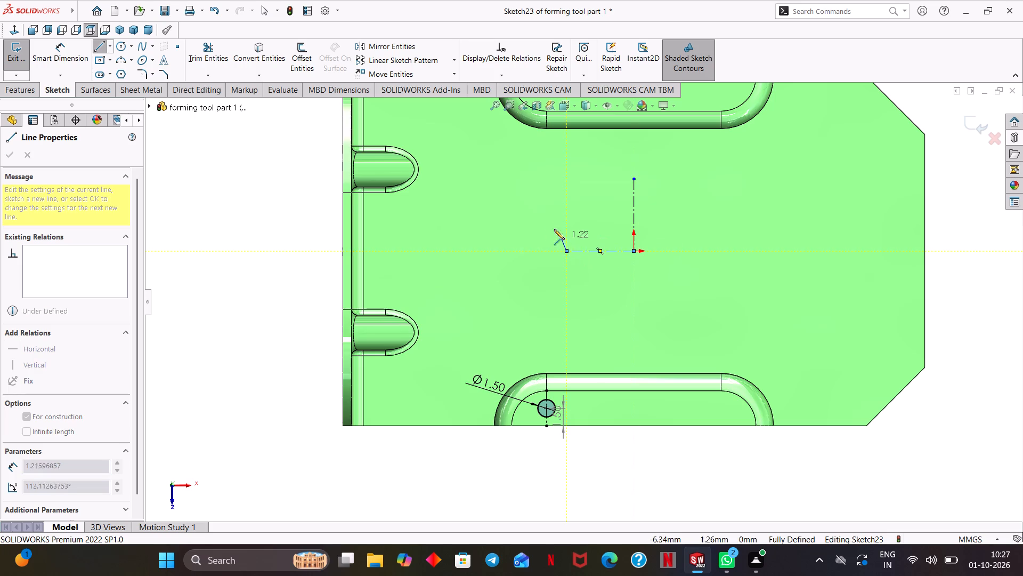
{"action": "right_click", "coordinate": [539, 218]}
{"action": "left_click", "coordinate": [605, 228]}
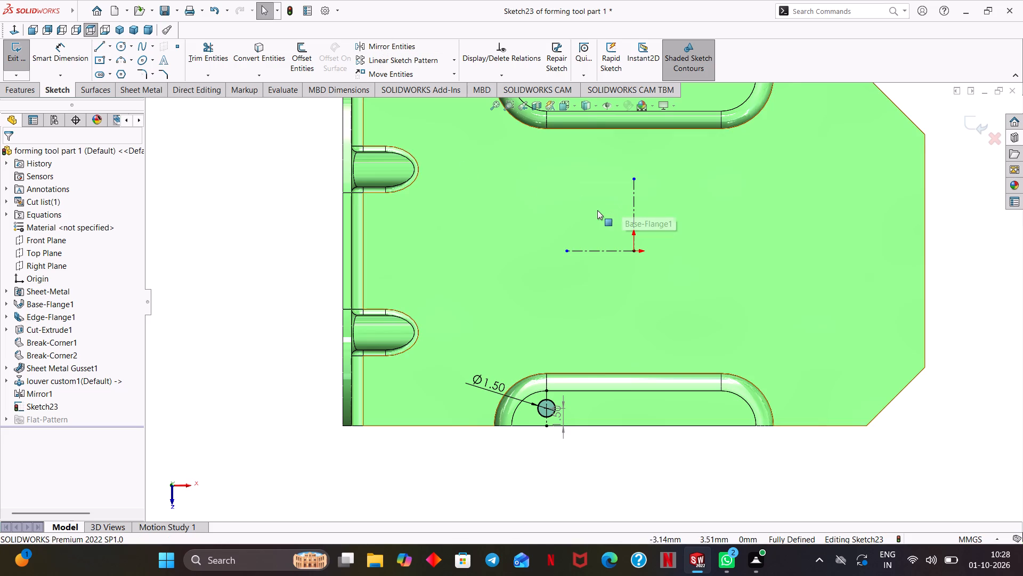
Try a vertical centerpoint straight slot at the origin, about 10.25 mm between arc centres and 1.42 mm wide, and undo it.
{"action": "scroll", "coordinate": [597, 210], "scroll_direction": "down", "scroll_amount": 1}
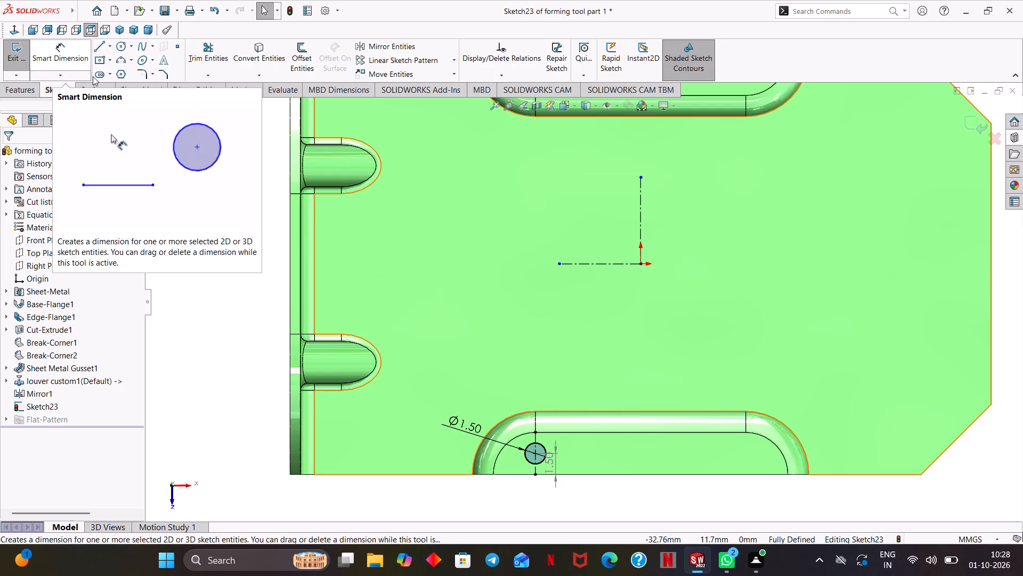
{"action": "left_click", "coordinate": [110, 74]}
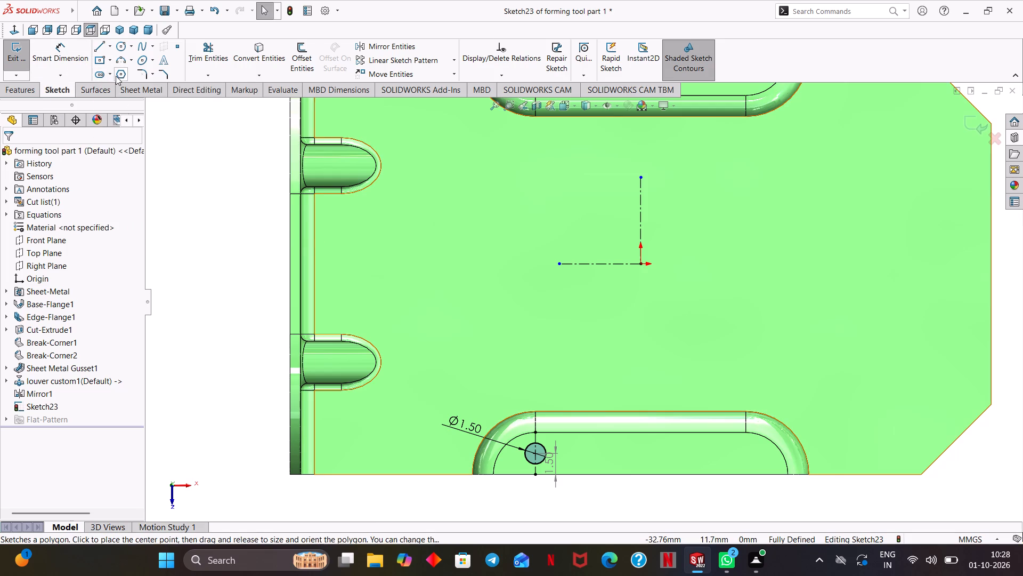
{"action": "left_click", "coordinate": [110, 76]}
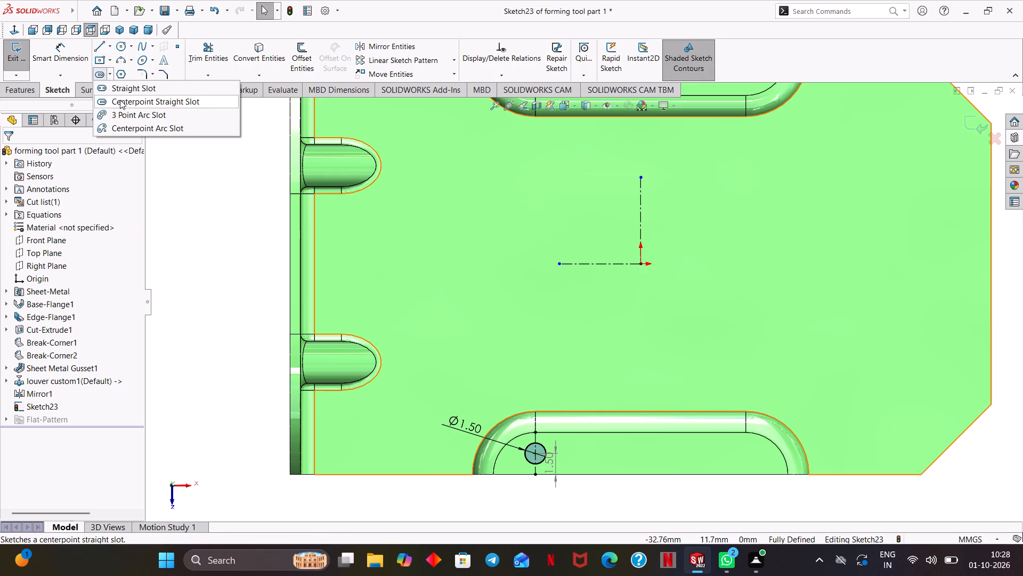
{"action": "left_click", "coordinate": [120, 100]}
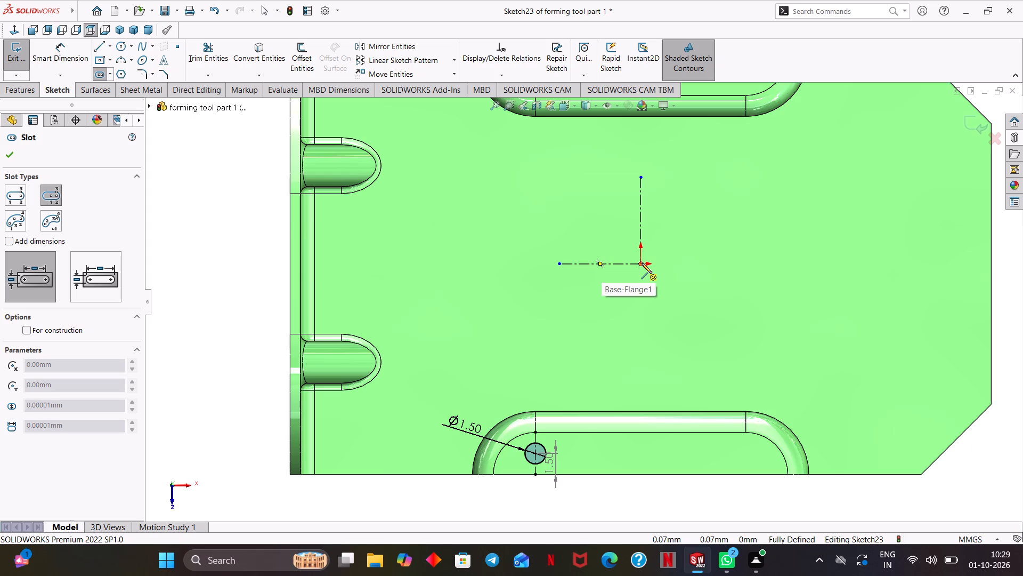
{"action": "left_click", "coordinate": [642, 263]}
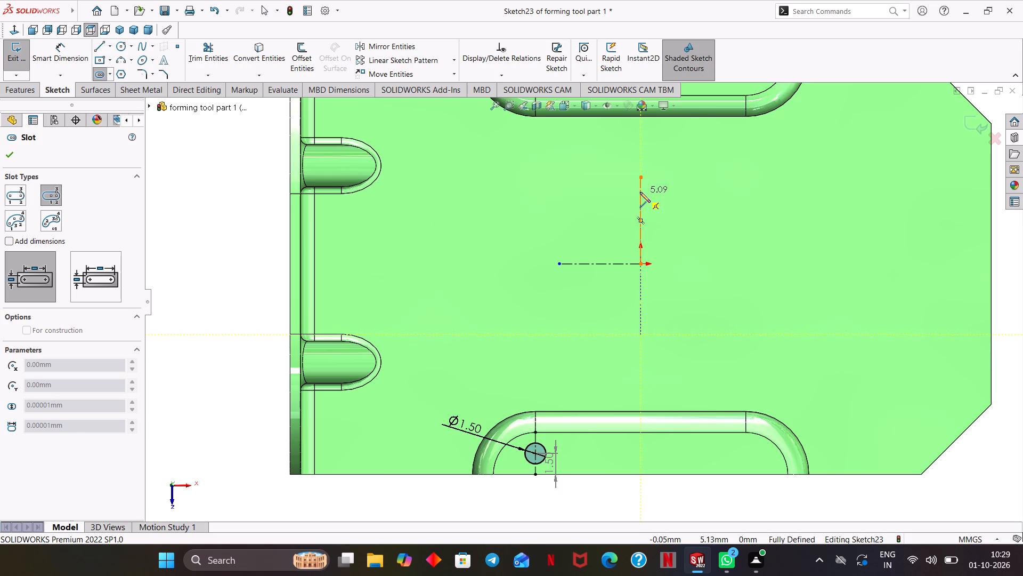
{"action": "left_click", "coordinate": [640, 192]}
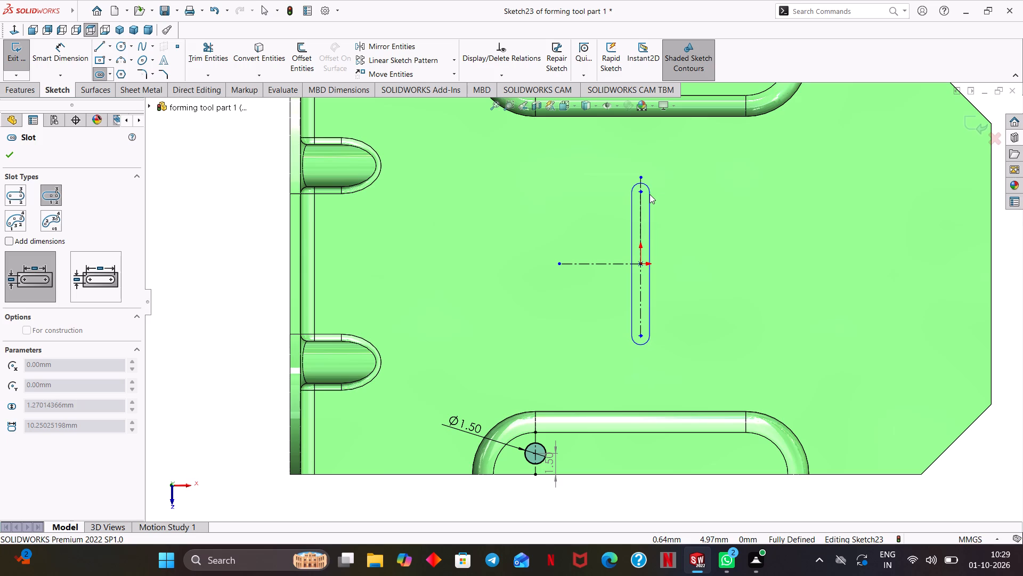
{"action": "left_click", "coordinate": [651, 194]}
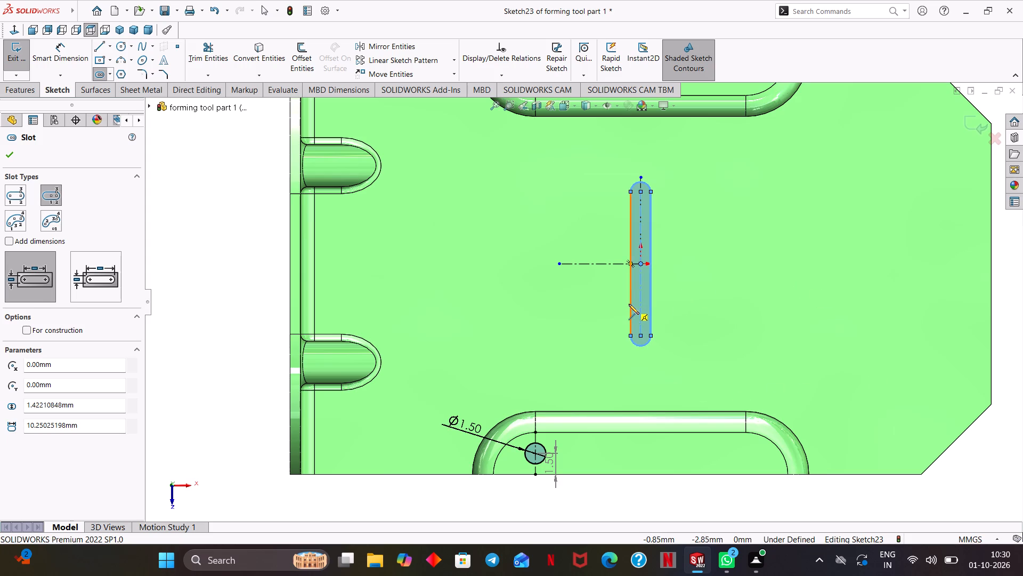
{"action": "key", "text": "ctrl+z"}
Sketch a vertical centerpoint straight slot at the origin, about 6.16 mm between arc centres and 2.23 mm wide.
{"action": "scroll", "coordinate": [614, 249], "scroll_direction": "down", "scroll_amount": 1}
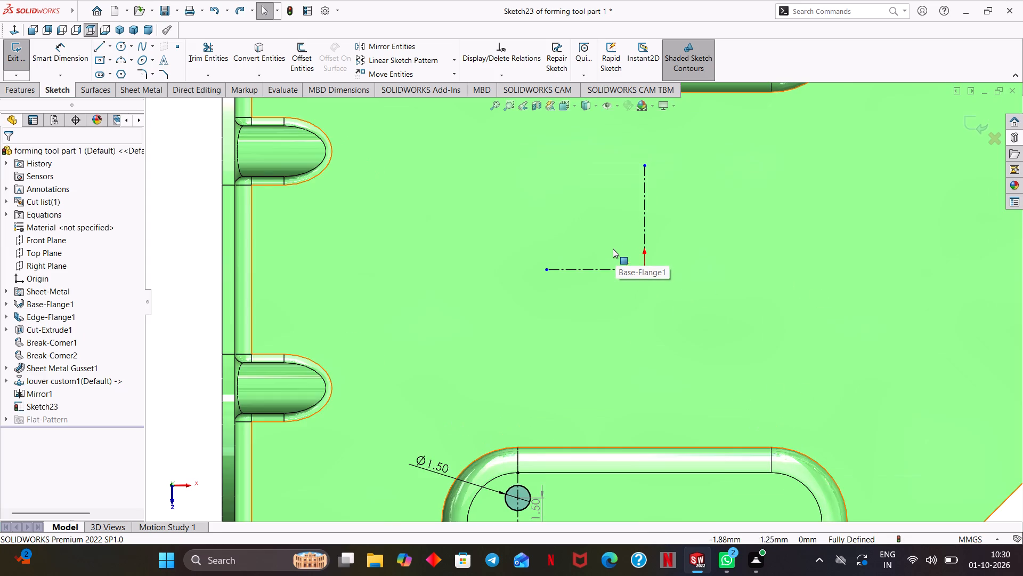
{"action": "scroll", "coordinate": [608, 229], "scroll_direction": "down", "scroll_amount": 1}
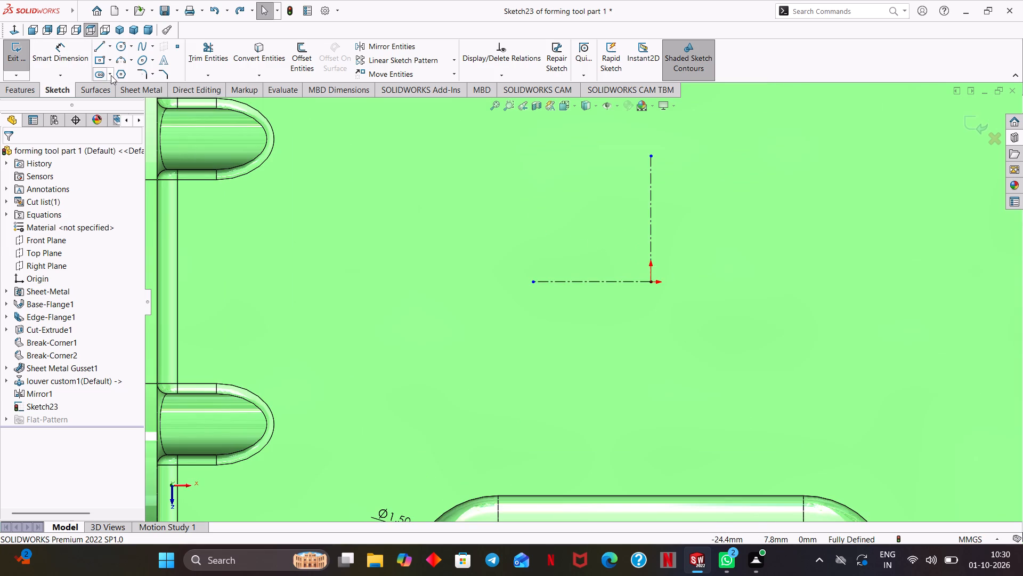
{"action": "left_click", "coordinate": [112, 76]}
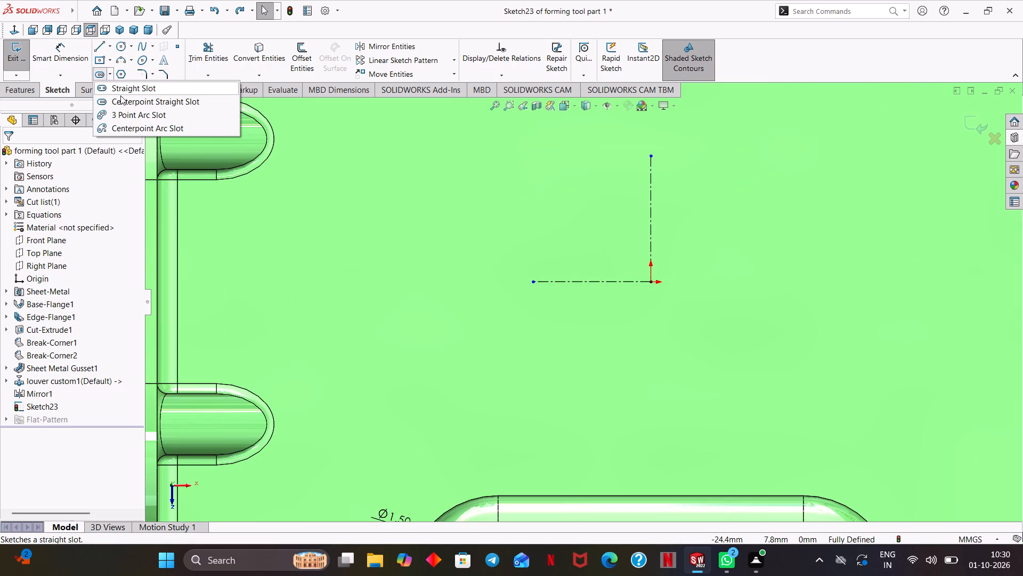
{"action": "left_click", "coordinate": [127, 104]}
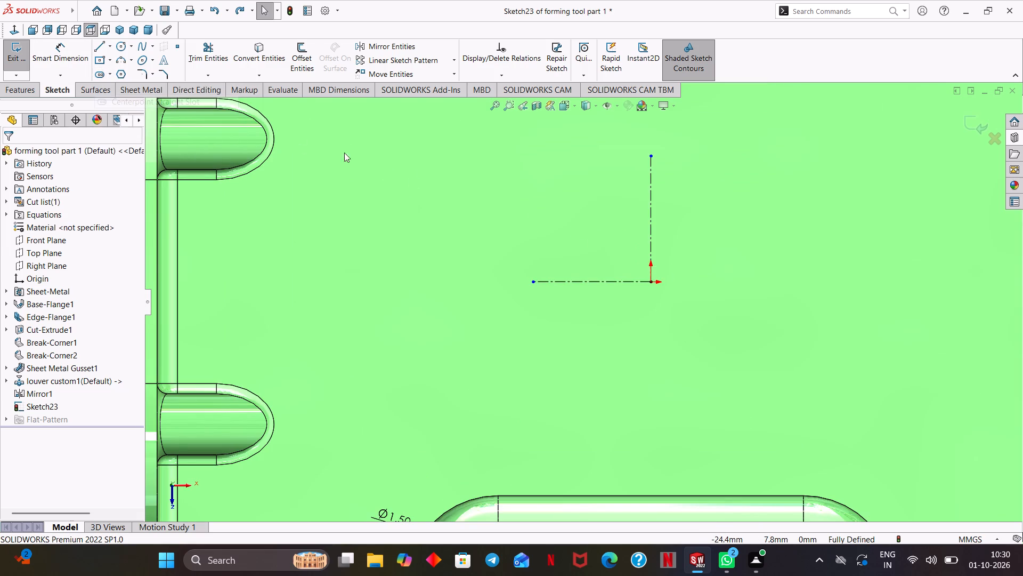
{"action": "left_click", "coordinate": [650, 281]}
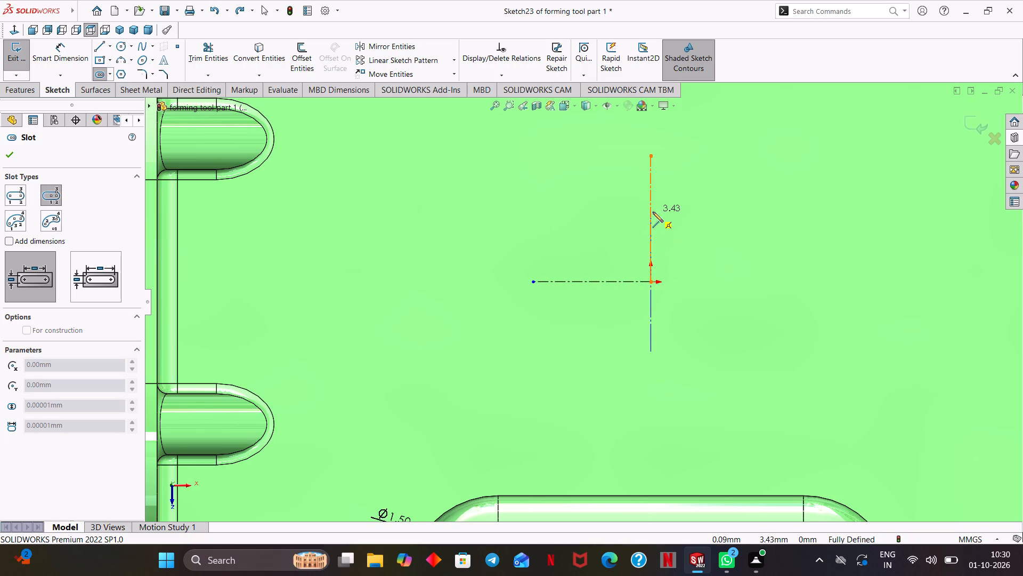
{"action": "left_click", "coordinate": [651, 218]}
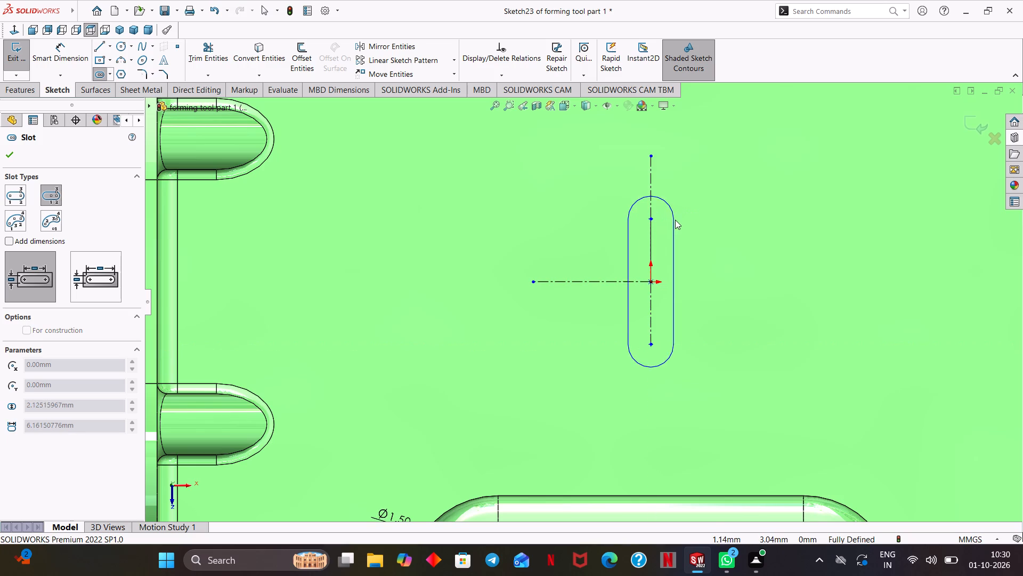
{"action": "double_click", "coordinate": [673, 220]}
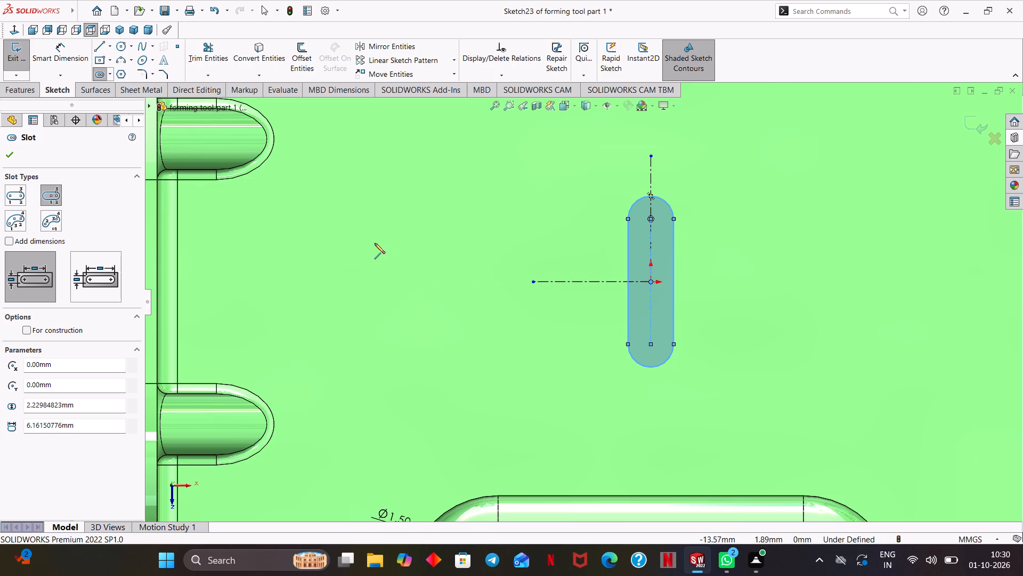
{"action": "left_click", "coordinate": [12, 155]}
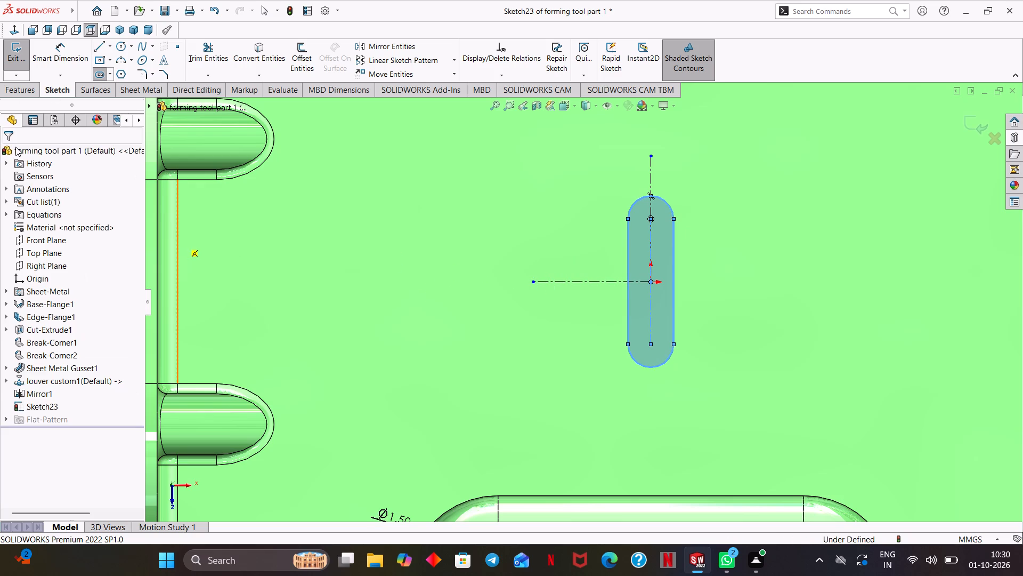
Sketch two vertical centerlines from the horizontal centerline's outer end, about 3.35 mm long upward and slightly longer downward.
{"action": "left_click", "coordinate": [110, 49]}
{"action": "left_click", "coordinate": [108, 71]}
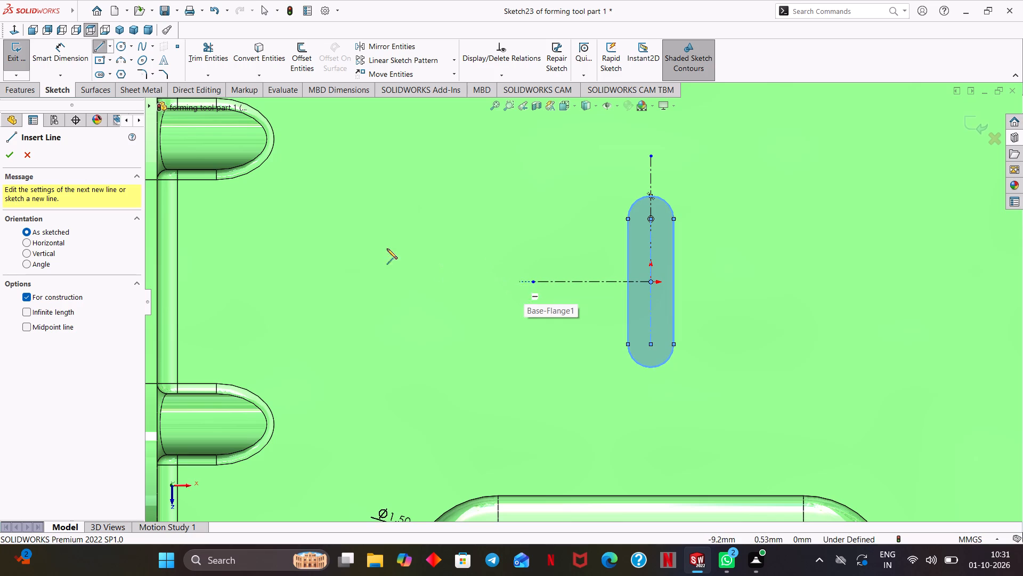
{"action": "left_click", "coordinate": [532, 282]}
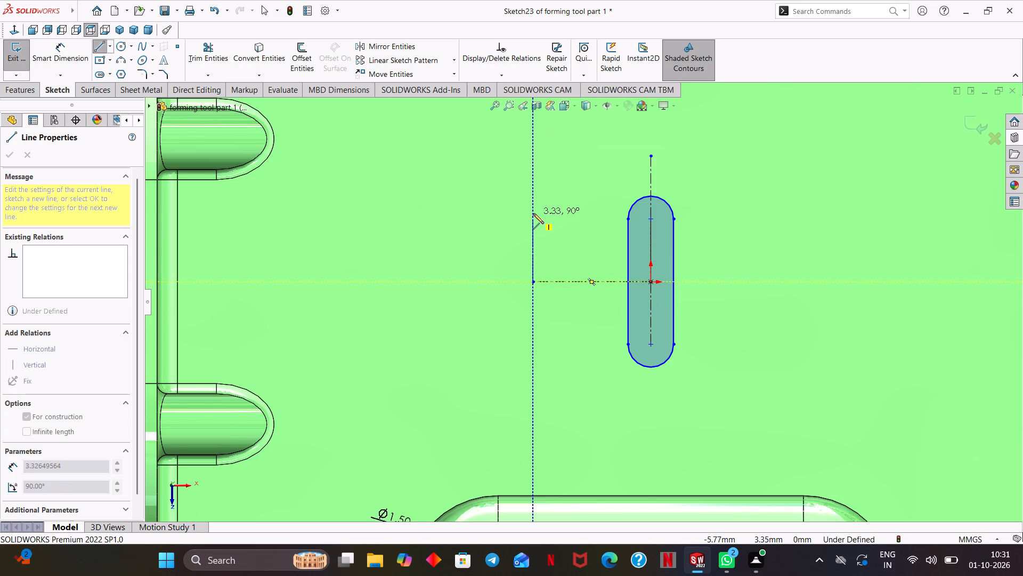
{"action": "left_click", "coordinate": [533, 213]}
{"action": "right_click", "coordinate": [517, 206]}
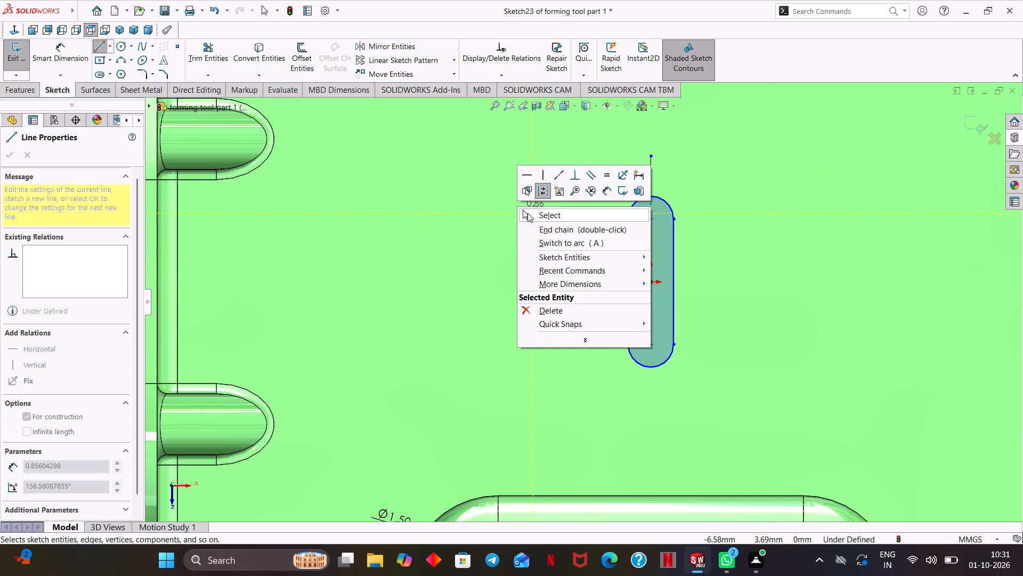
{"action": "left_click", "coordinate": [527, 213]}
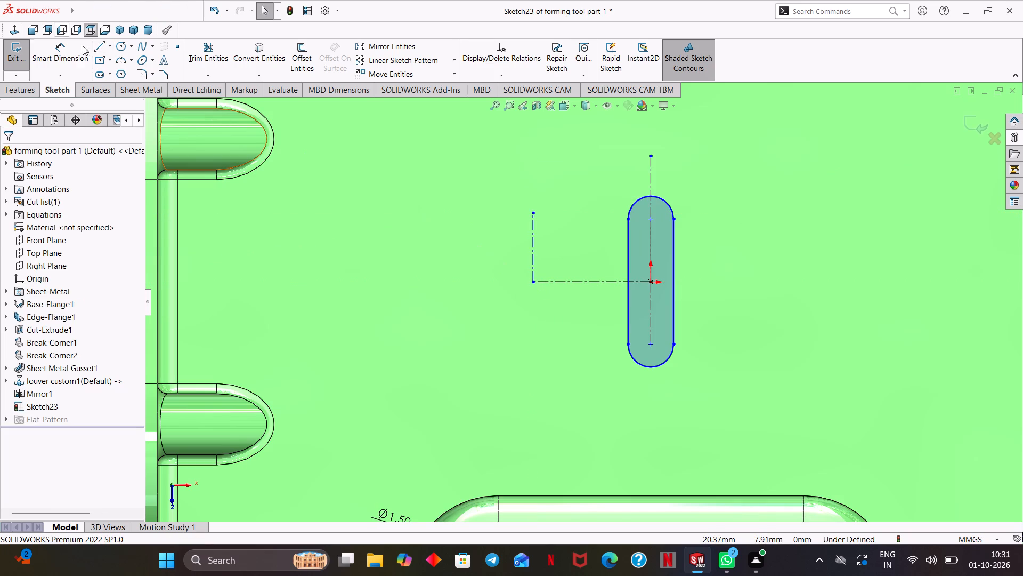
{"action": "left_click", "coordinate": [112, 46]}
{"action": "left_click", "coordinate": [113, 70]}
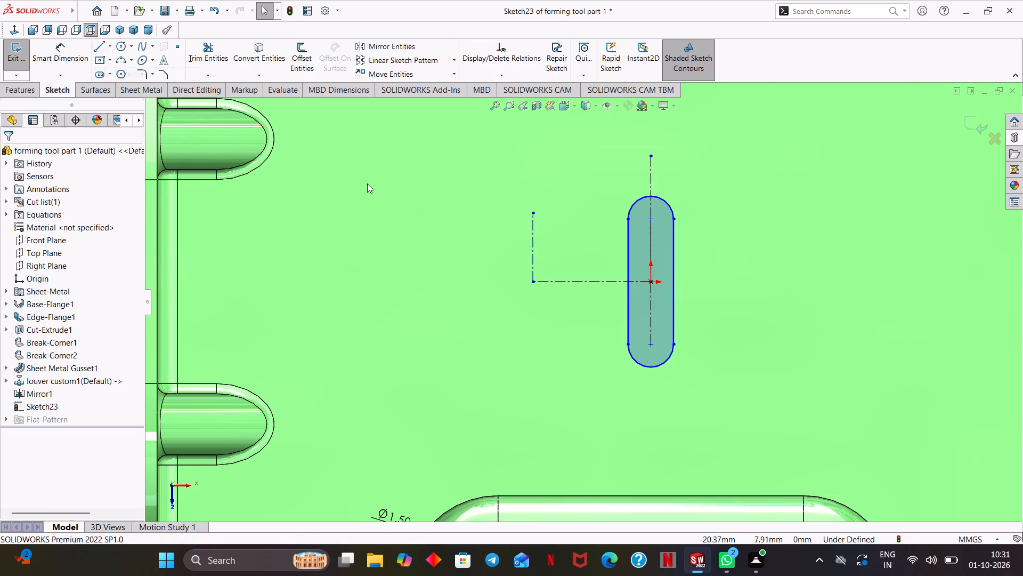
{"action": "left_click", "coordinate": [533, 281]}
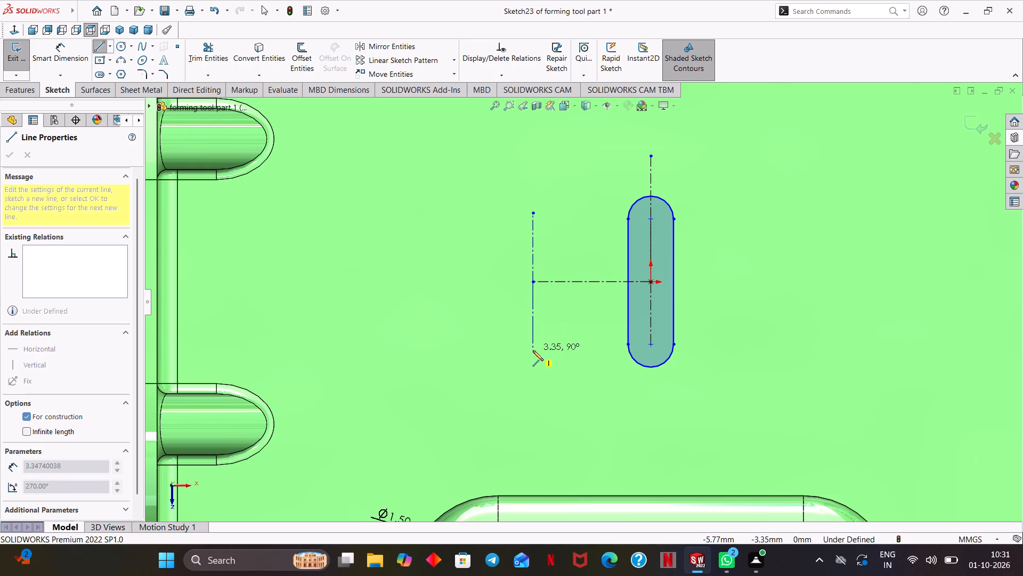
{"action": "left_click", "coordinate": [532, 359]}
{"action": "right_click", "coordinate": [560, 346]}
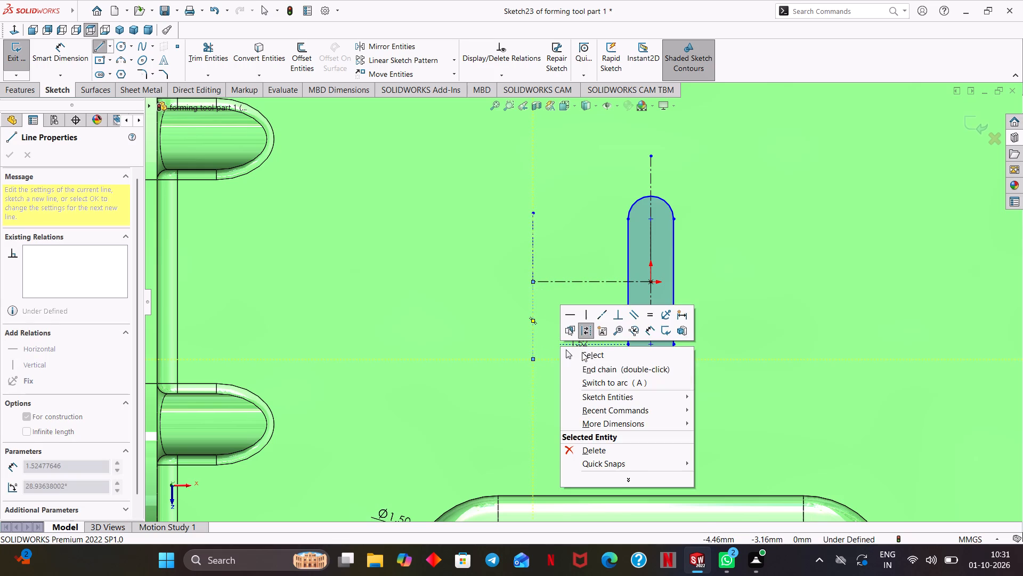
{"action": "left_click", "coordinate": [594, 357]}
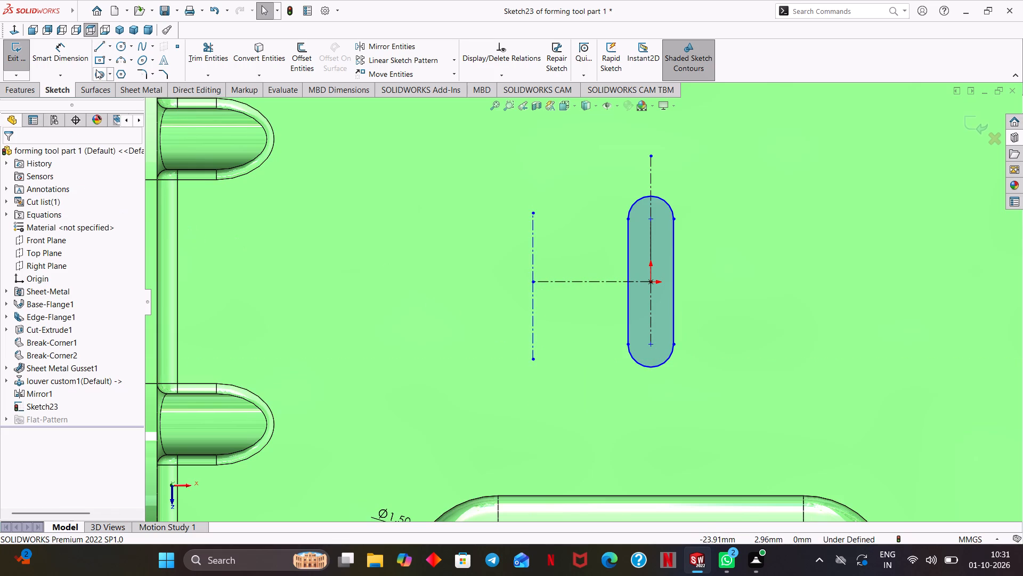
Sketch a vertical centerpoint straight slot at the horizontal centerline's outer end, about 6.71 mm between arc centres and 2.30 mm wide.
{"action": "left_click", "coordinate": [111, 78]}
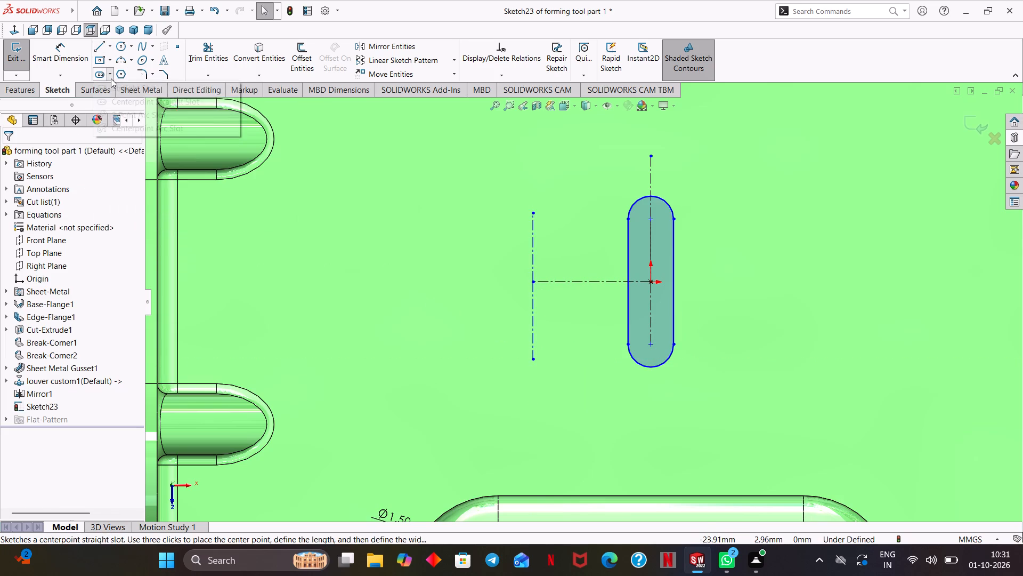
{"action": "left_click", "coordinate": [115, 98]}
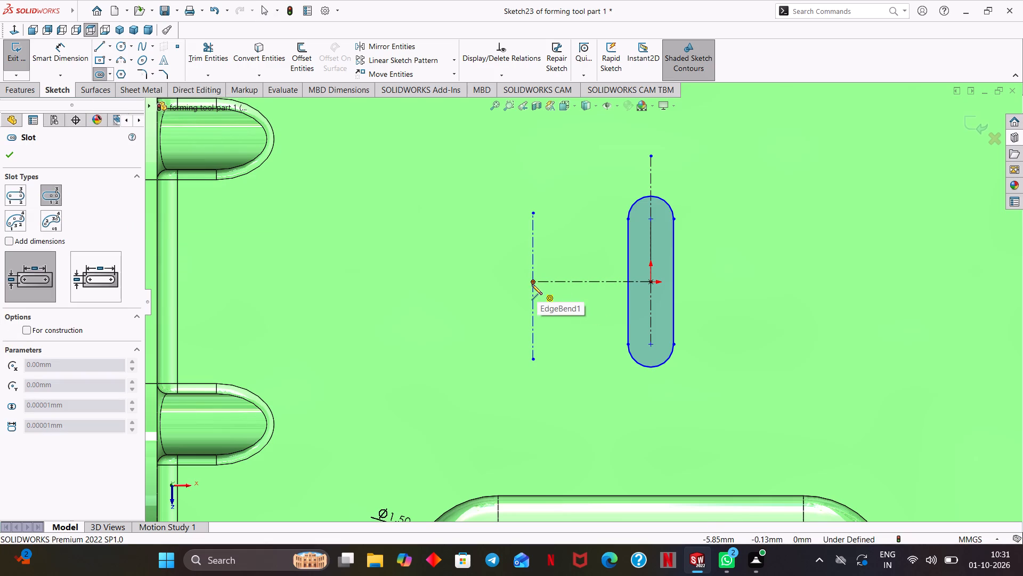
{"action": "left_click", "coordinate": [532, 282]}
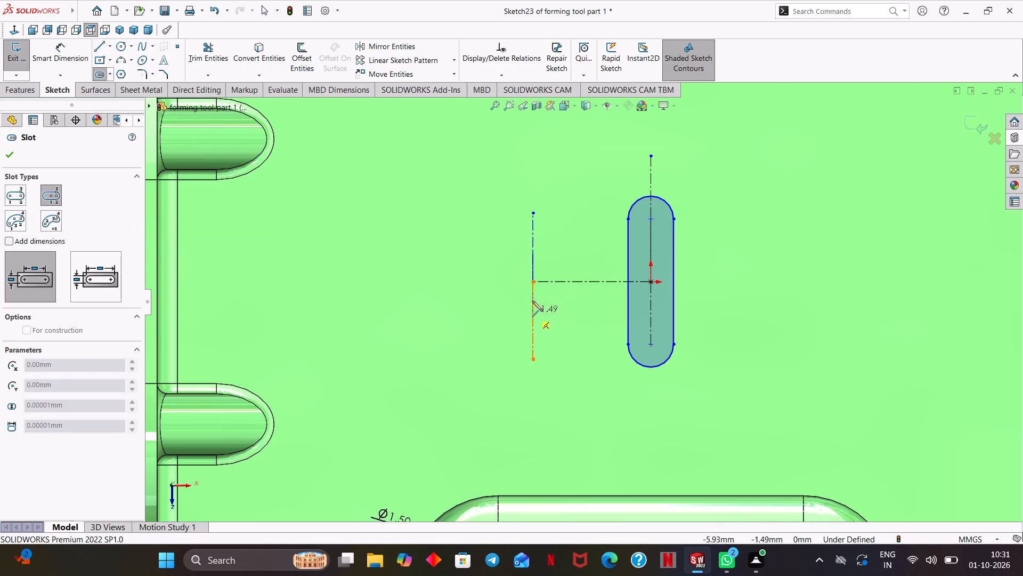
{"action": "left_click", "coordinate": [532, 213]}
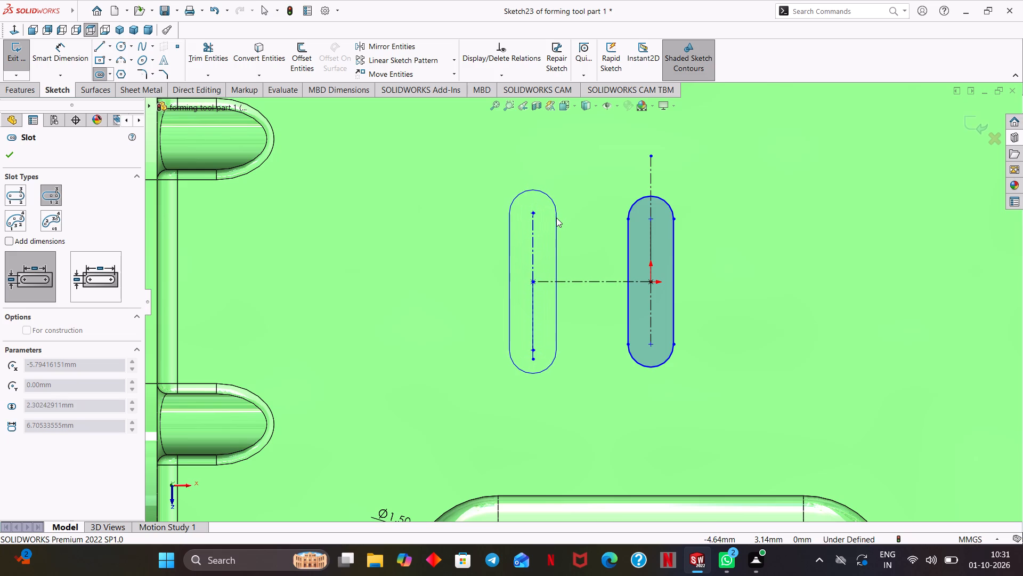
{"action": "left_click", "coordinate": [556, 218]}
{"action": "right_click", "coordinate": [578, 193]}
{"action": "left_click", "coordinate": [596, 202]}
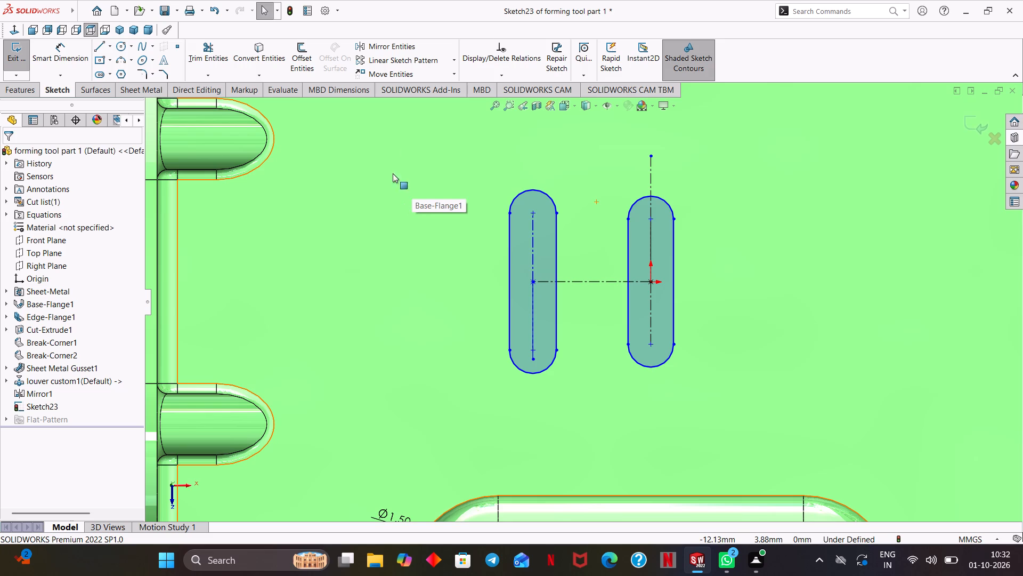
Add an Equal Slots relation between the slot at the origin and the slot at the horizontal centerline's outer end.
{"action": "scroll", "coordinate": [606, 247], "scroll_direction": "down", "scroll_amount": 2}
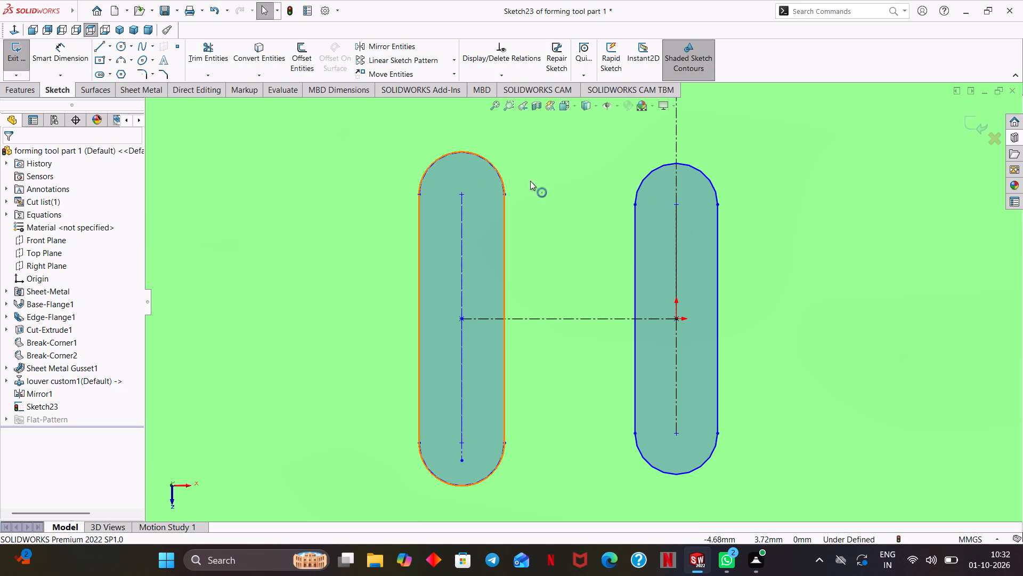
{"action": "left_click", "coordinate": [645, 179], "text": "shift"}
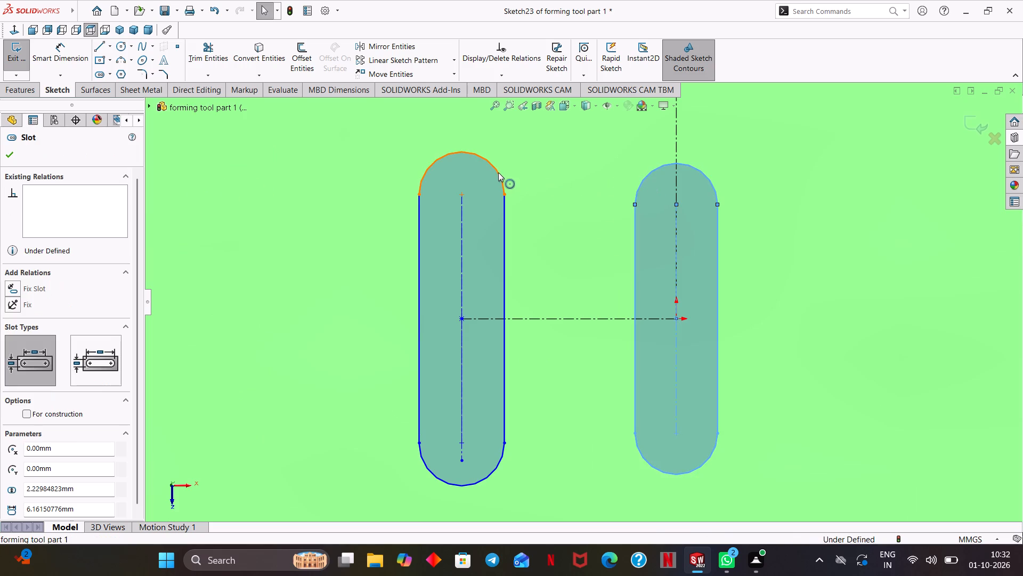
{"action": "left_click", "coordinate": [498, 169], "text": "shift"}
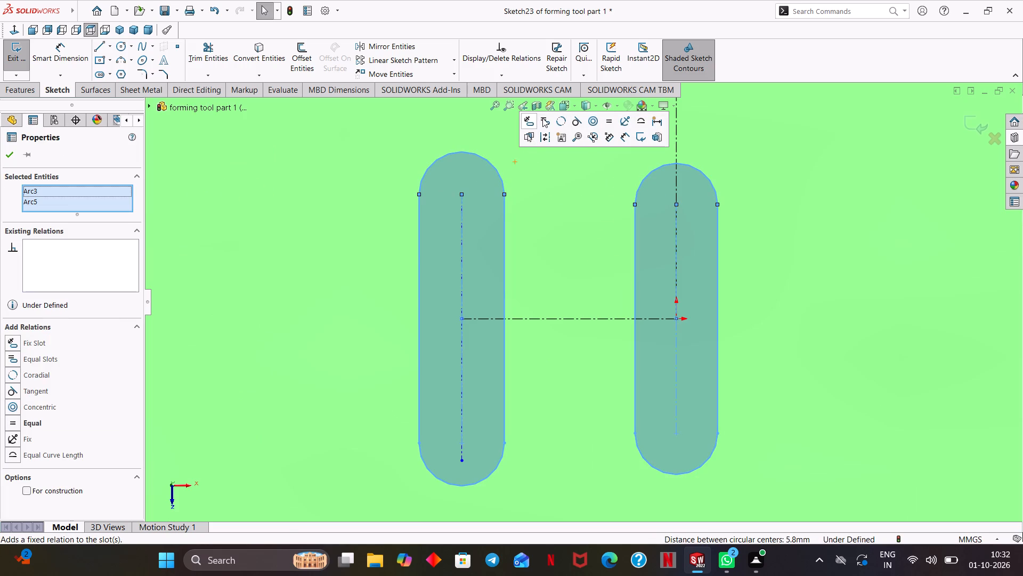
{"action": "left_click", "coordinate": [542, 117]}
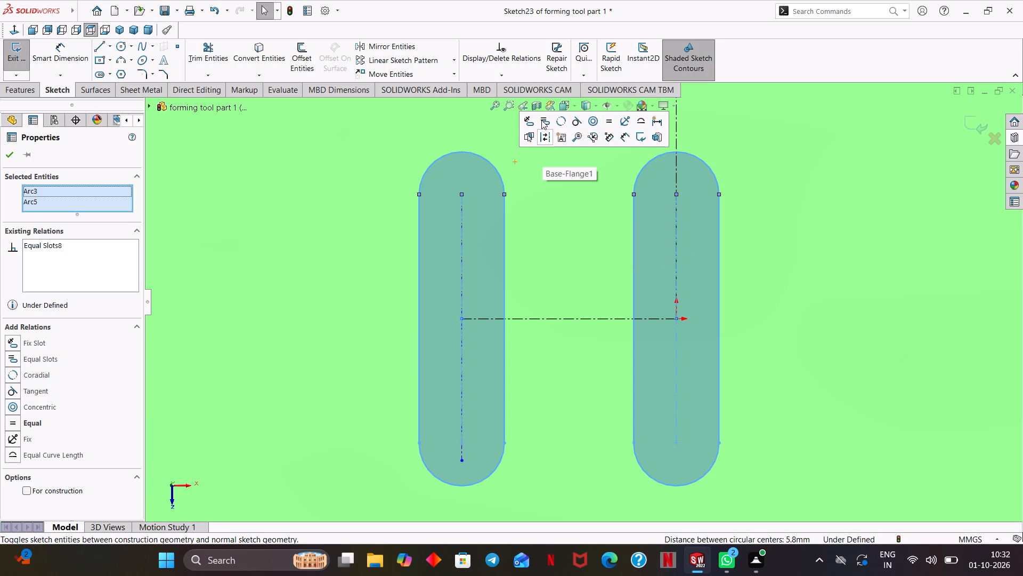
{"action": "left_click", "coordinate": [541, 120]}
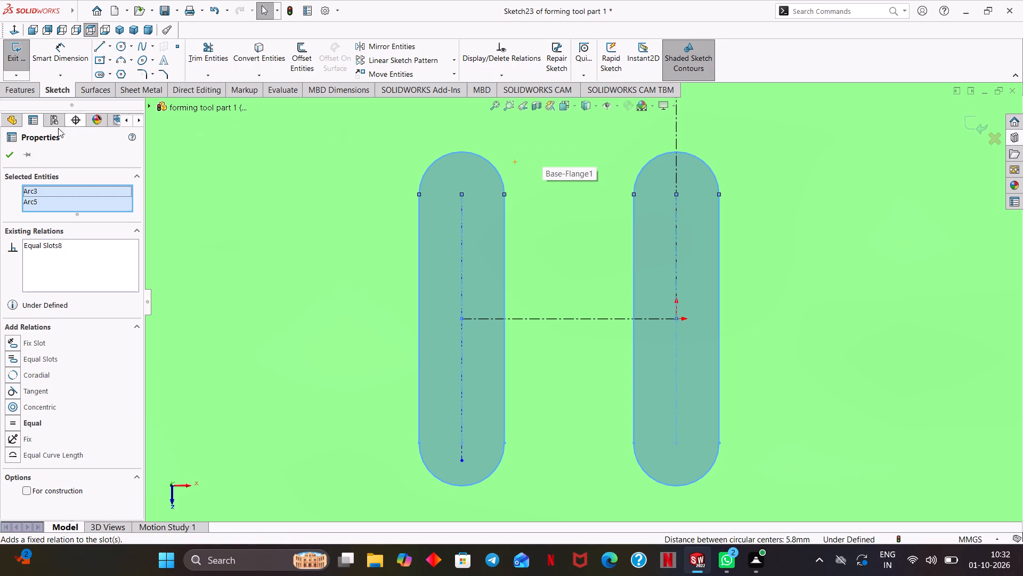
{"action": "left_click", "coordinate": [10, 148]}
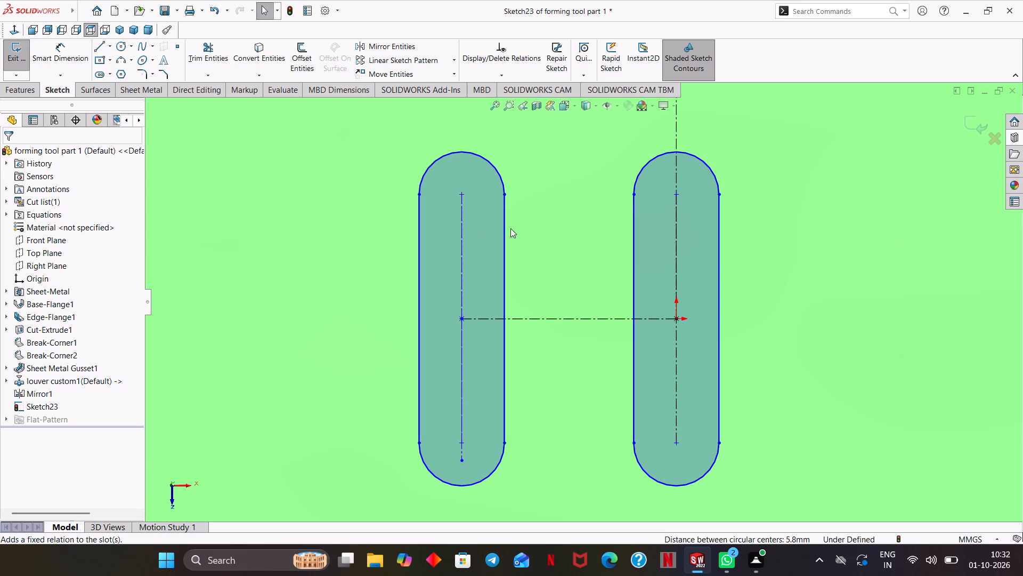
Dimension the origin slot to 2.5 mm between its arc centres and 2 mm wide.
{"action": "scroll", "coordinate": [570, 228], "scroll_direction": "up", "scroll_amount": 1}
{"action": "left_click", "coordinate": [62, 54]}
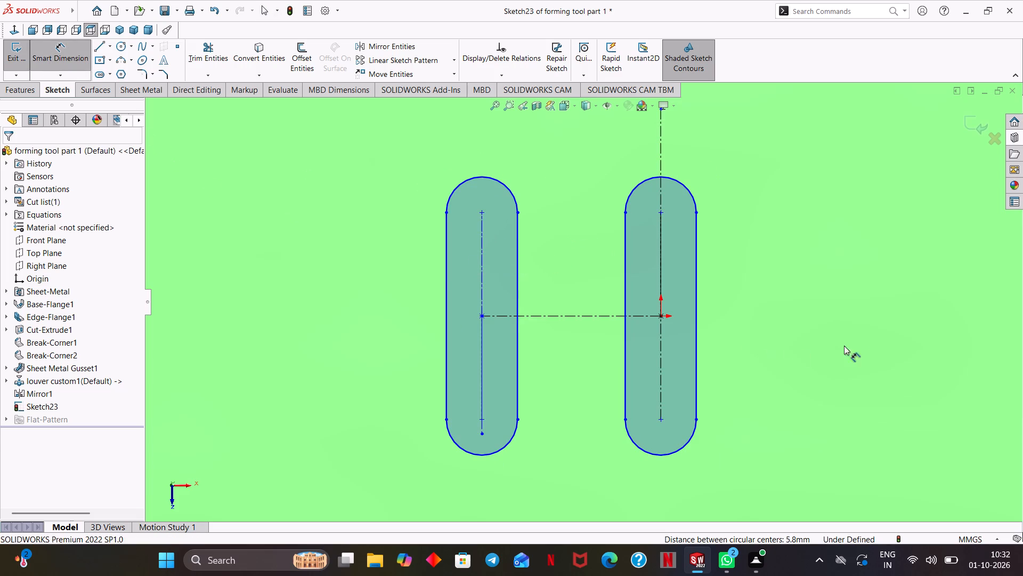
{"action": "left_click", "coordinate": [660, 212]}
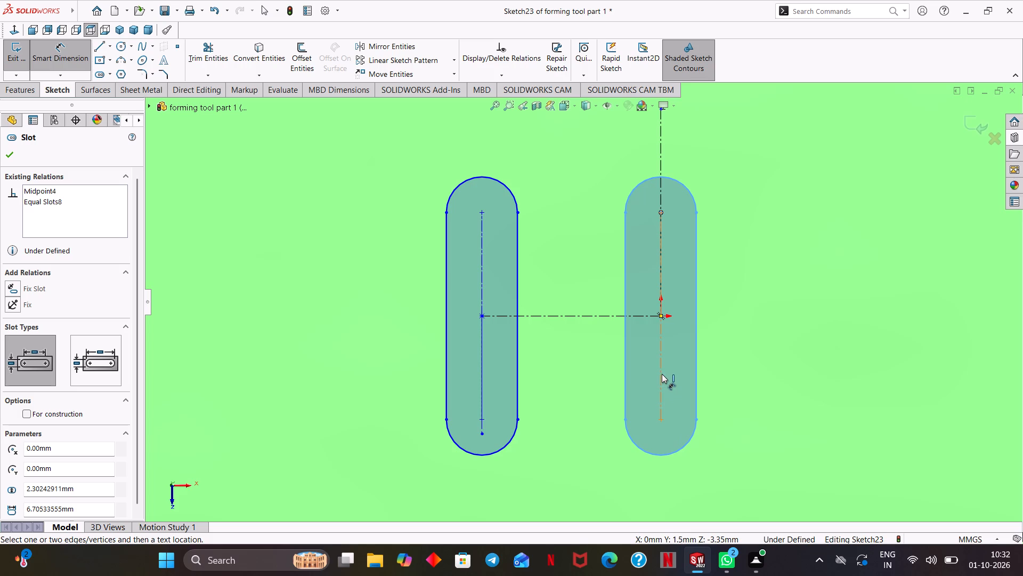
{"action": "left_click", "coordinate": [660, 418]}
{"action": "left_click", "coordinate": [740, 372]}
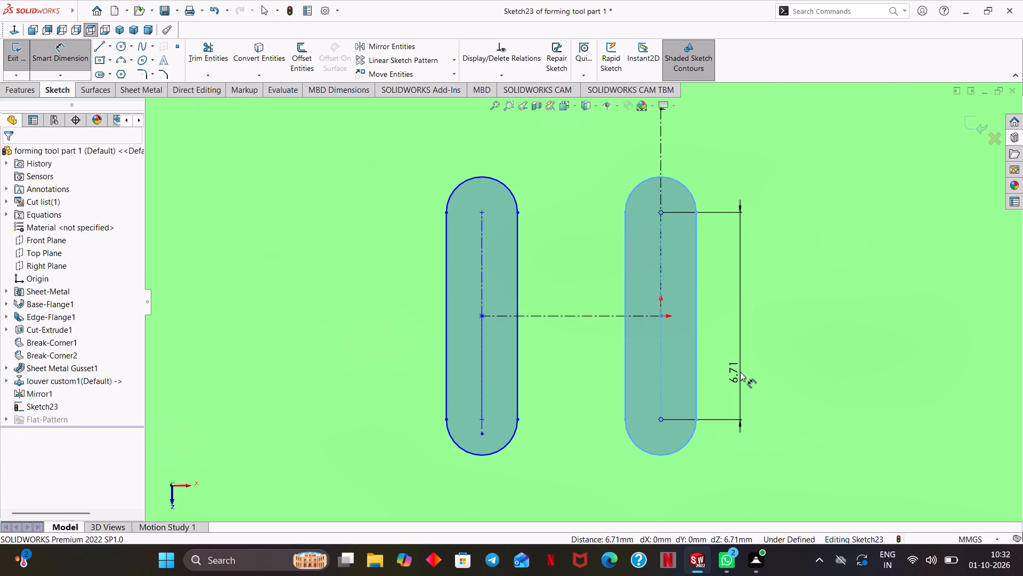
{"action": "type", "text": "2.5"}
{"action": "key", "text": "Return"}
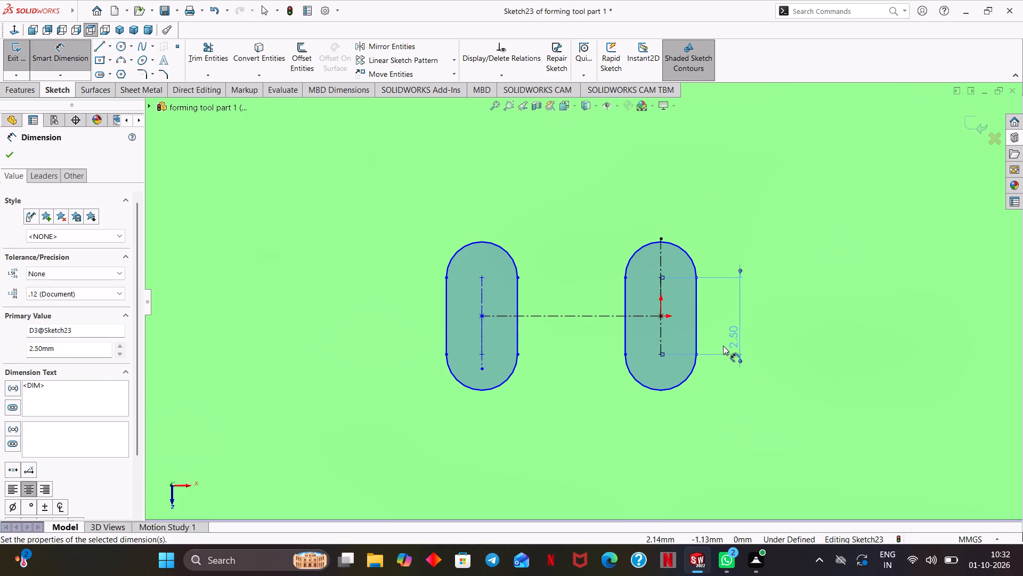
{"action": "left_click", "coordinate": [623, 354]}
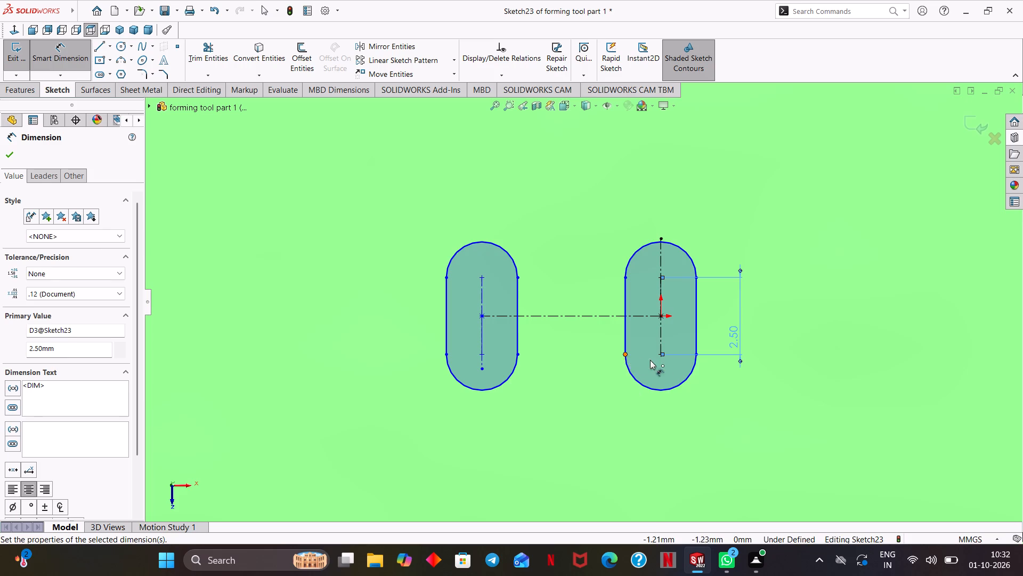
{"action": "left_click", "coordinate": [696, 354]}
{"action": "left_click", "coordinate": [661, 413]}
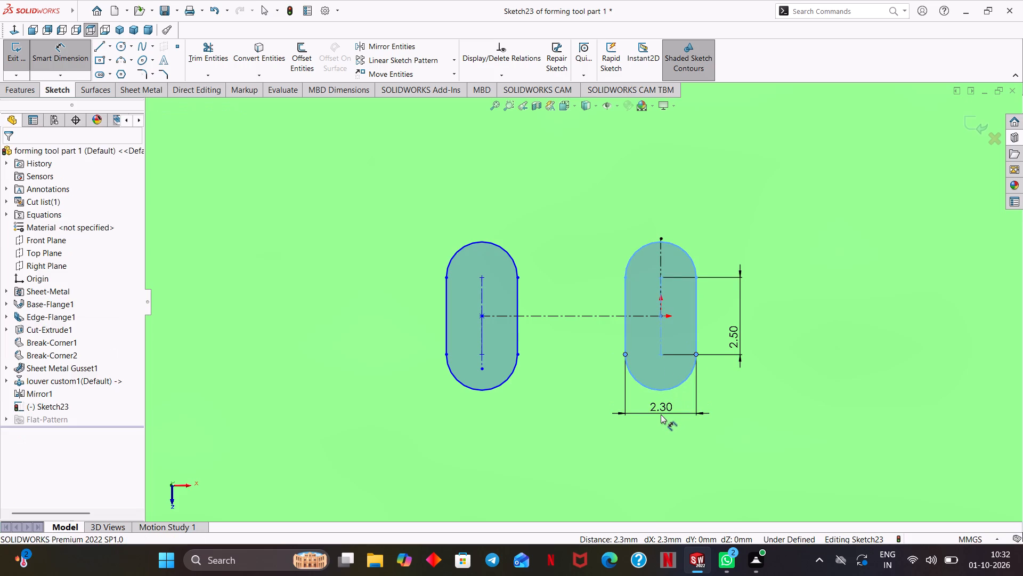
{"action": "key", "text": "2"}
{"action": "key", "text": "Return"}
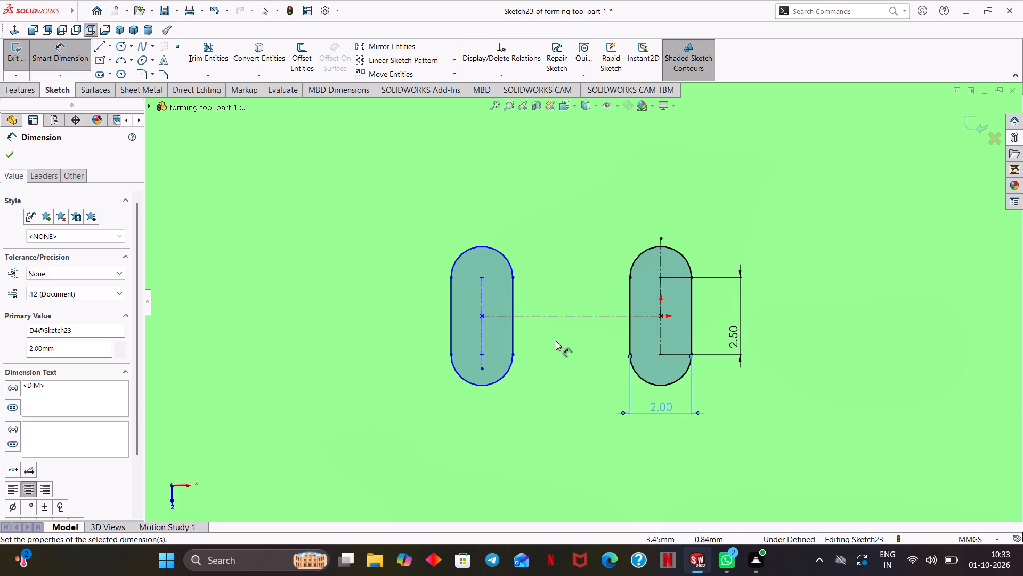
Dimension the horizontal centerline between the two slot centres to 12 mm.
{"action": "left_click", "coordinate": [567, 316]}
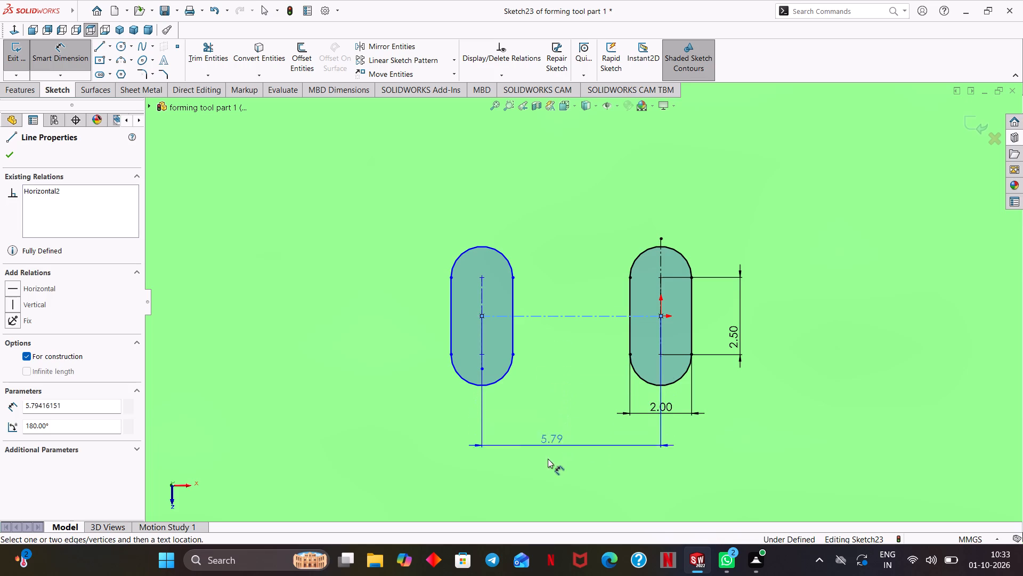
{"action": "left_click", "coordinate": [530, 451]}
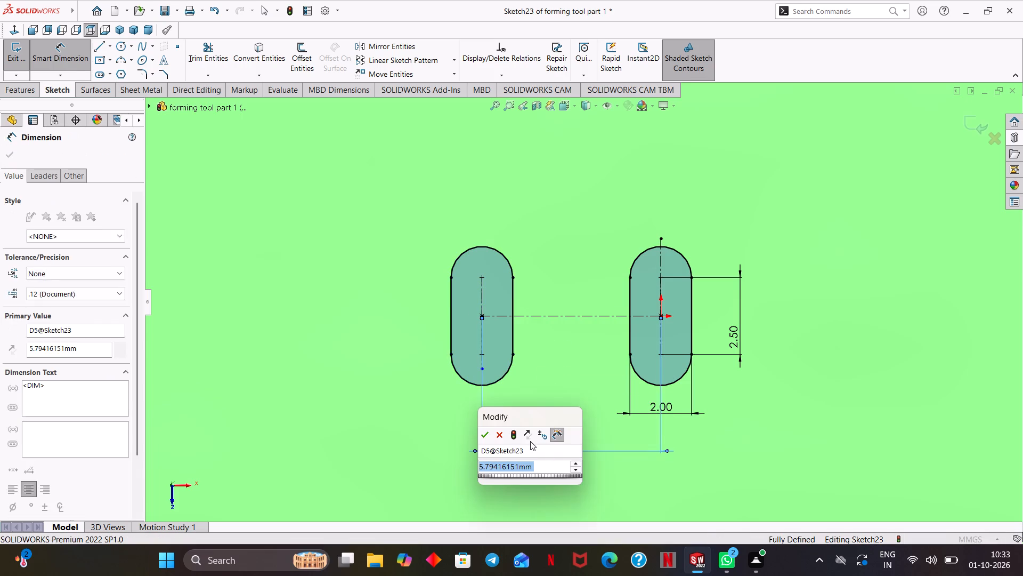
{"action": "type", "text": "12"}
{"action": "key", "text": "Return"}
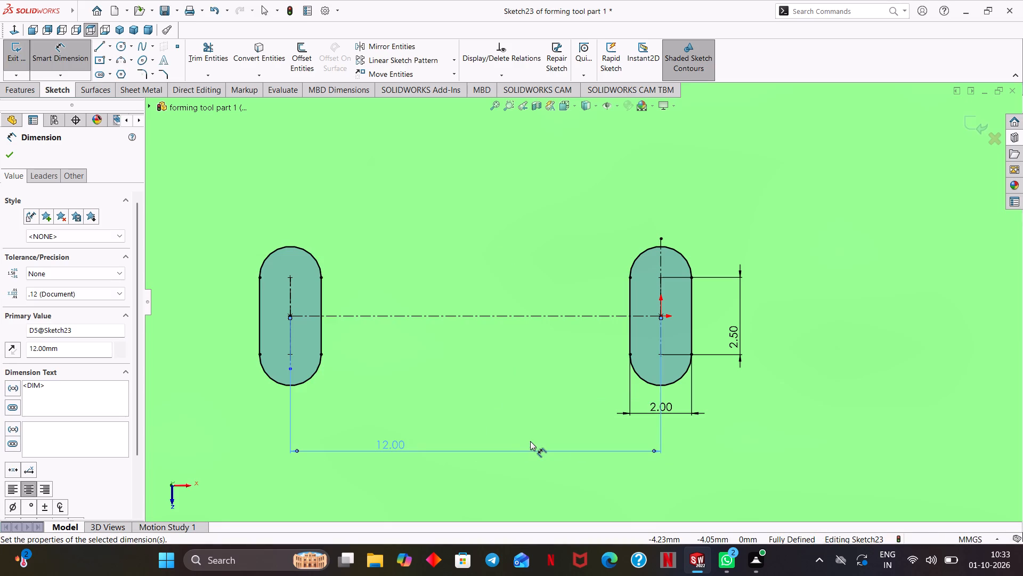
Mirror the outer slot and its centerlines about the vertical centerline through the origin.
{"action": "scroll", "coordinate": [518, 407], "scroll_direction": "up", "scroll_amount": 1, "text": "ctrl"}
{"action": "middle_click_drag", "start_coordinate": [518, 407], "coordinate": [618, 399], "text": "ctrl"}
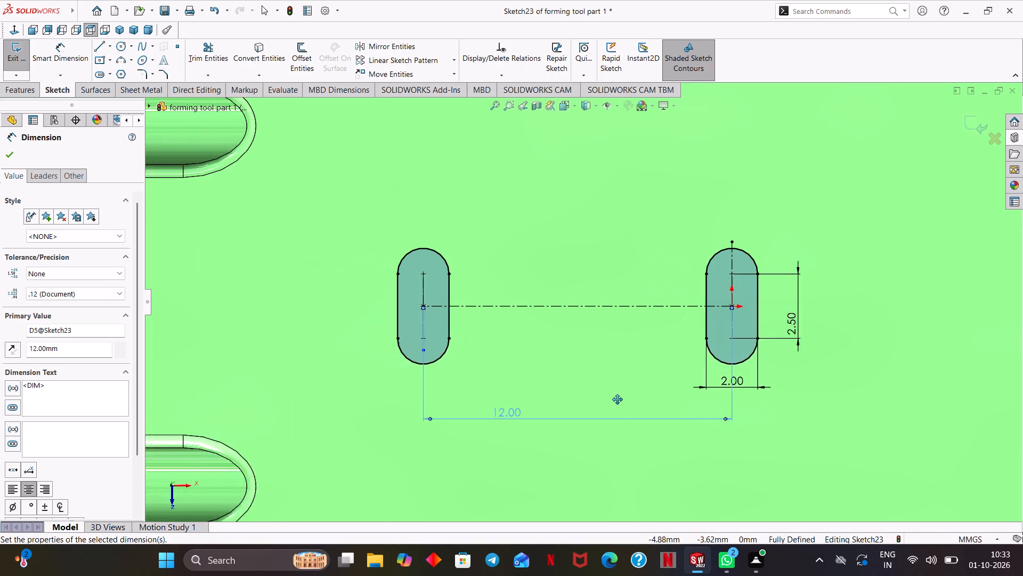
{"action": "middle_click_drag", "start_coordinate": [618, 399], "coordinate": [645, 399], "text": "ctrl"}
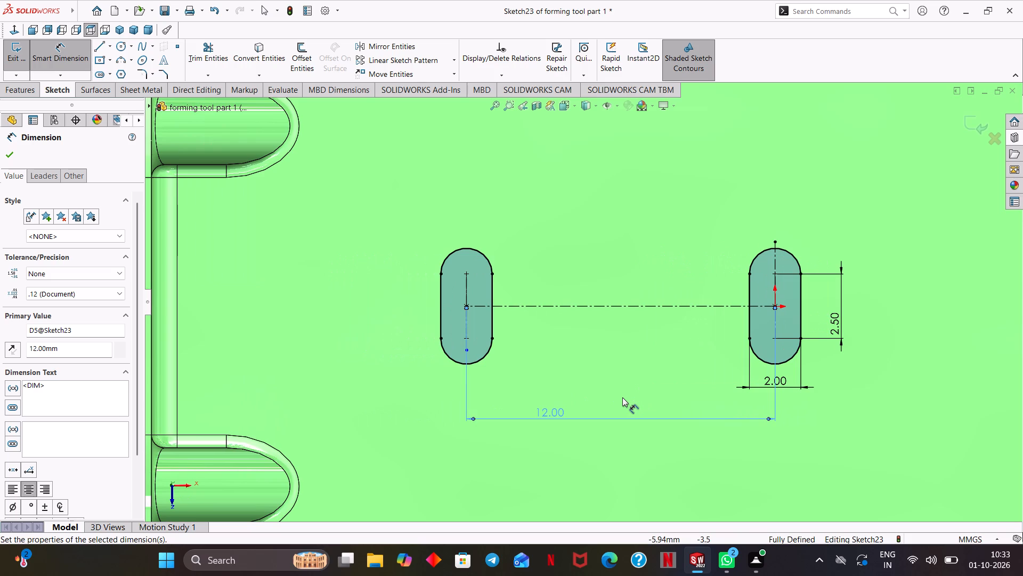
{"action": "scroll", "coordinate": [599, 387], "scroll_direction": "up", "scroll_amount": 2}
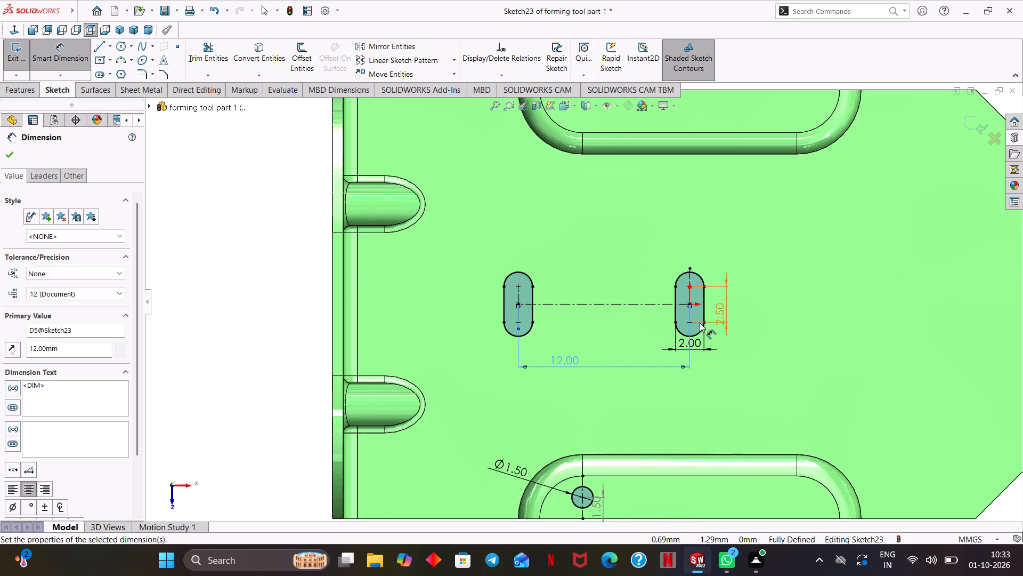
{"action": "scroll", "coordinate": [700, 323], "scroll_direction": "up", "scroll_amount": 1}
{"action": "scroll", "coordinate": [700, 323], "scroll_direction": "down", "scroll_amount": 1}
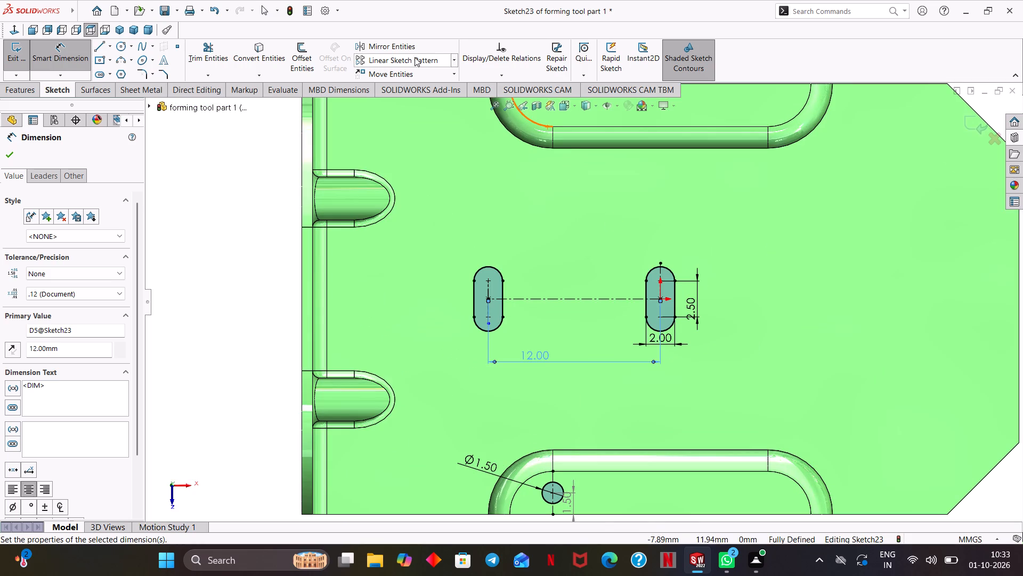
{"action": "left_click", "coordinate": [409, 45]}
{"action": "left_click_drag", "start_coordinate": [553, 213], "coordinate": [480, 320]}
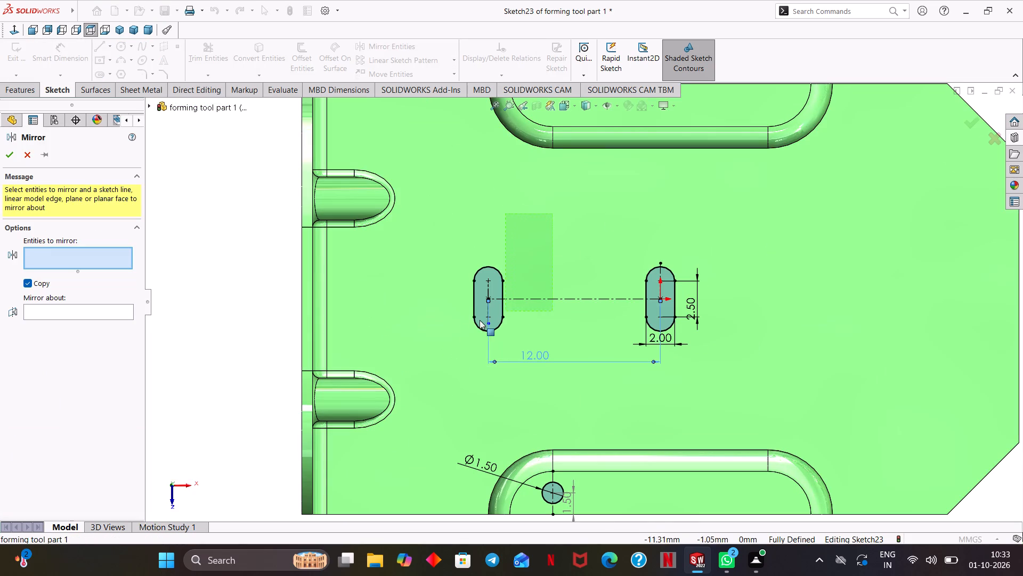
{"action": "left_click_drag", "start_coordinate": [480, 320], "coordinate": [442, 361]}
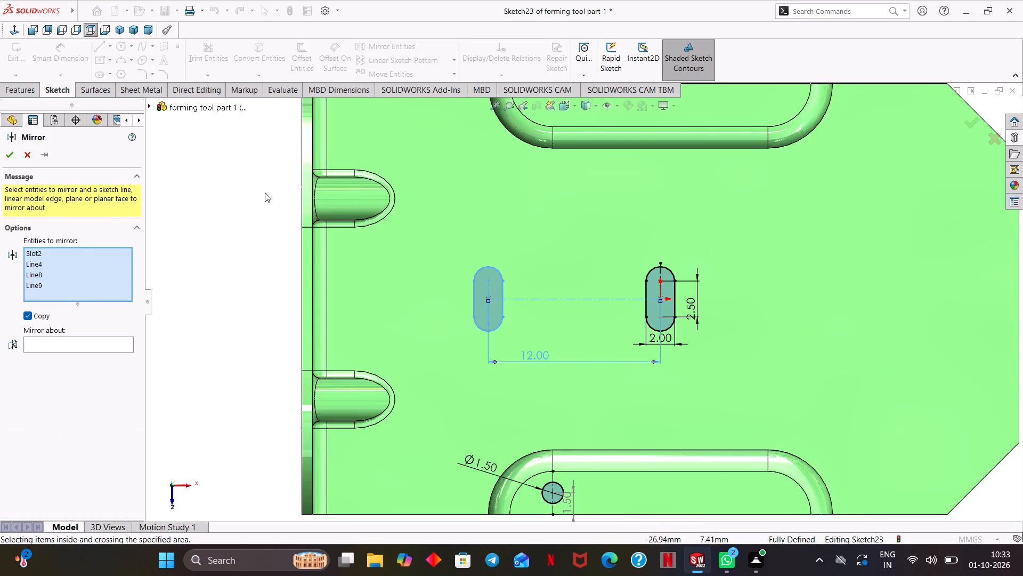
{"action": "left_click", "coordinate": [68, 340]}
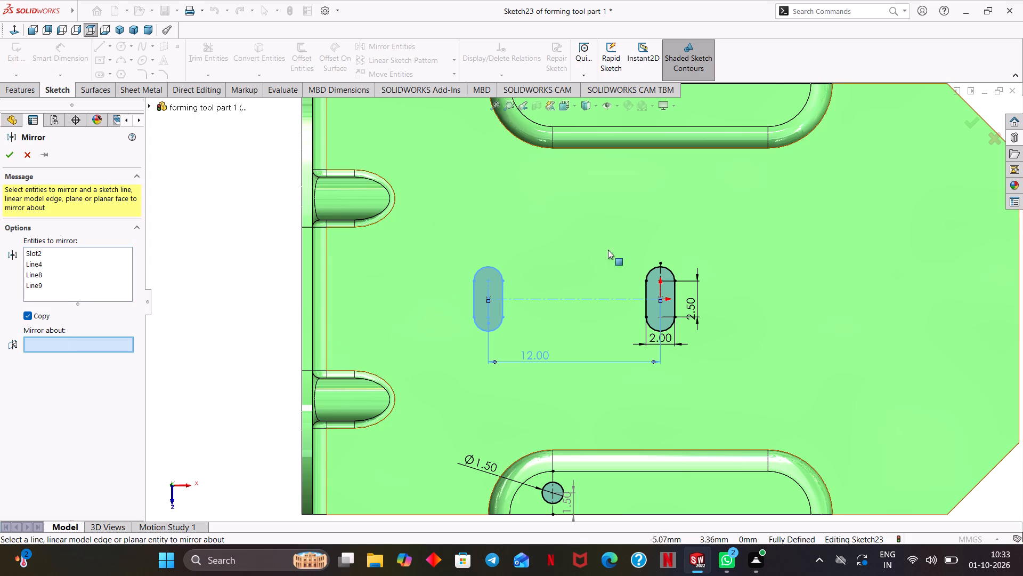
{"action": "scroll", "coordinate": [672, 251], "scroll_direction": "down", "scroll_amount": 6}
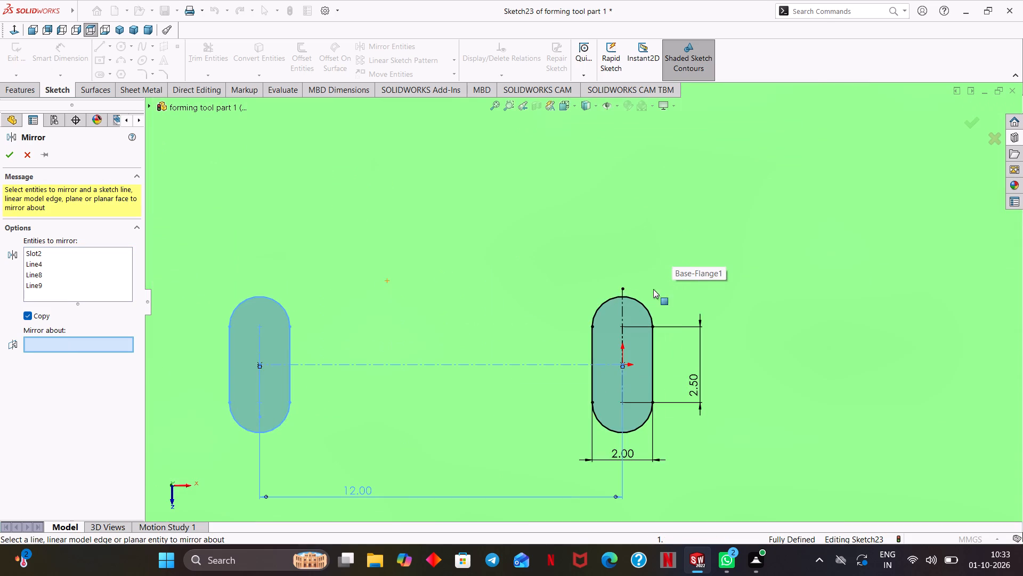
{"action": "scroll", "coordinate": [627, 303], "scroll_direction": "down", "scroll_amount": 2}
{"action": "left_click", "coordinate": [572, 307]}
{"action": "scroll", "coordinate": [713, 280], "scroll_direction": "up", "scroll_amount": 3}
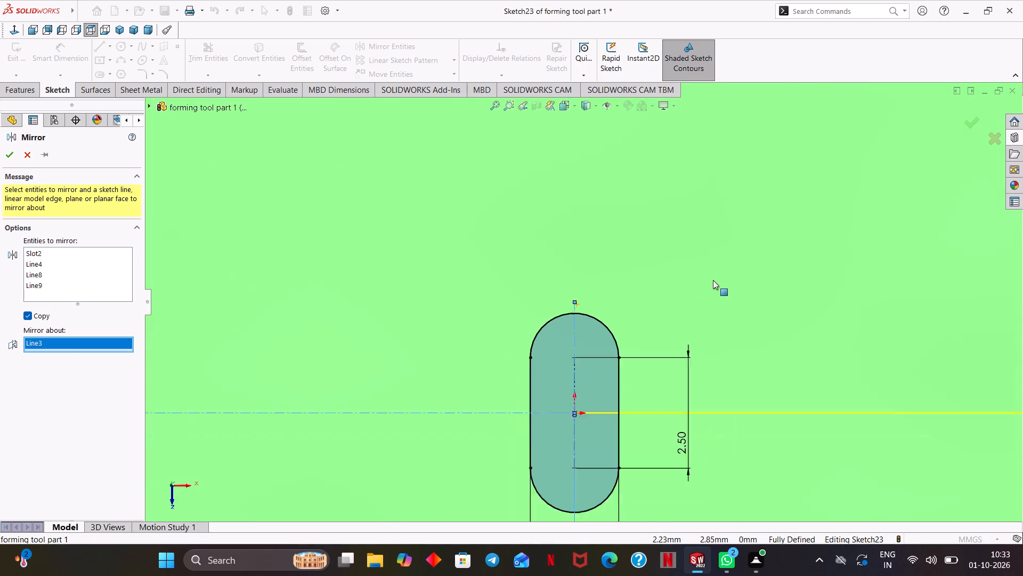
{"action": "scroll", "coordinate": [714, 281], "scroll_direction": "up", "scroll_amount": 5}
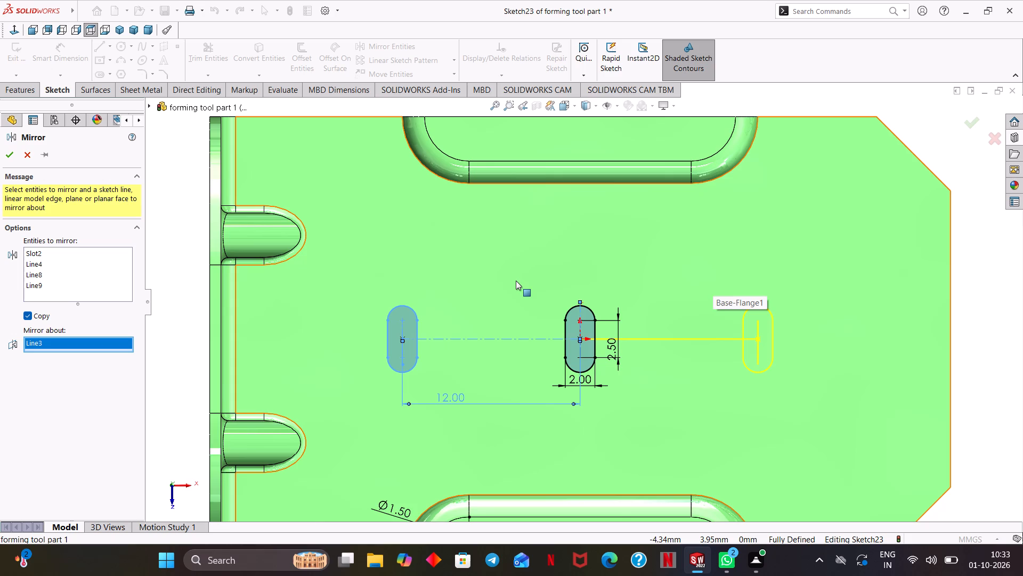
{"action": "left_click", "coordinate": [5, 153]}
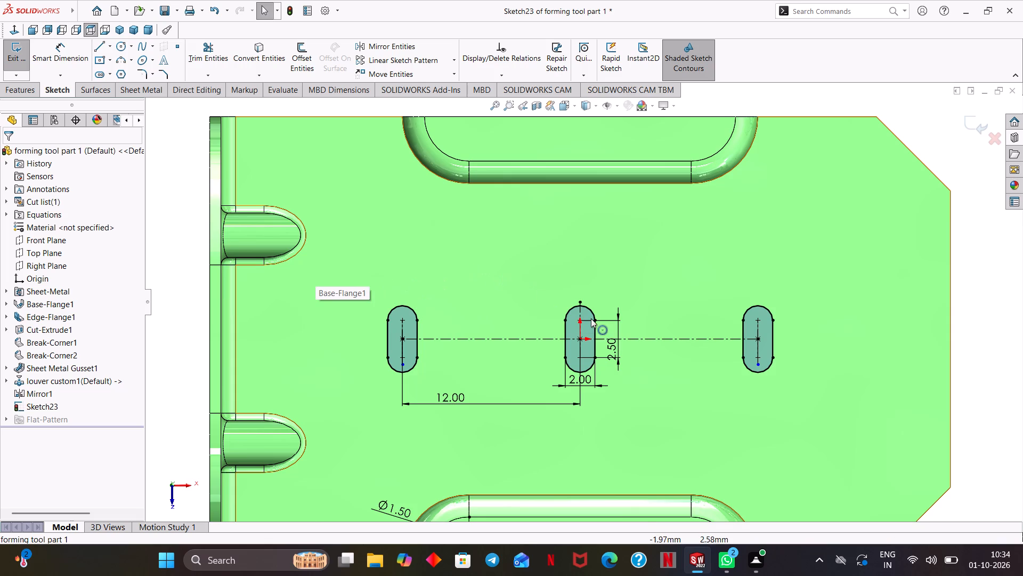
Mirror the 1.50 mm circle and its centerline about the vertical centerline at the origin, onto the same louver's other end.
{"action": "scroll", "coordinate": [591, 318], "scroll_direction": "up", "scroll_amount": 2}
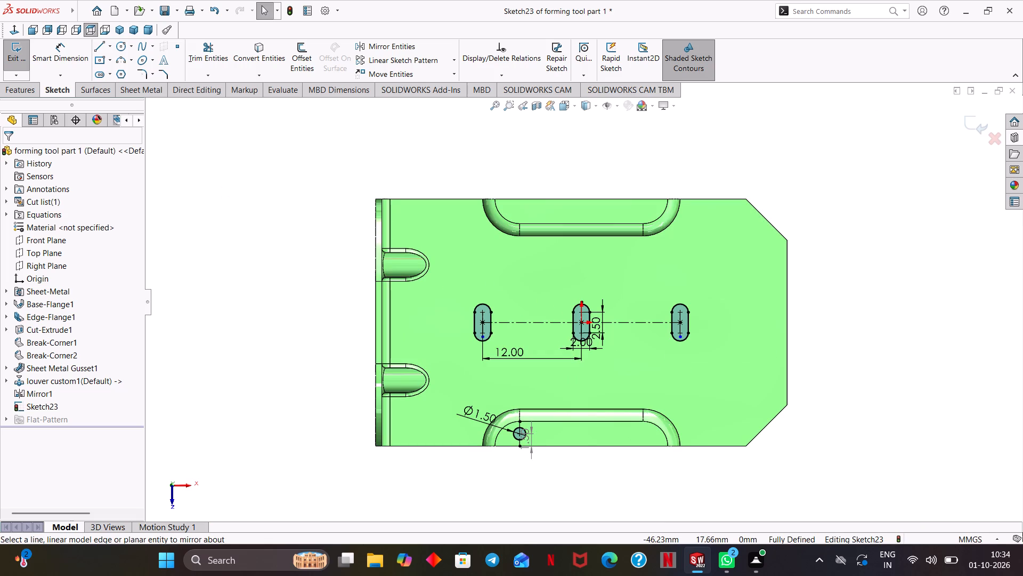
{"action": "left_click_drag", "start_coordinate": [220, 164], "coordinate": [242, 299]}
{"action": "left_click", "coordinate": [377, 46]}
{"action": "scroll", "coordinate": [545, 450], "scroll_direction": "down", "scroll_amount": 1}
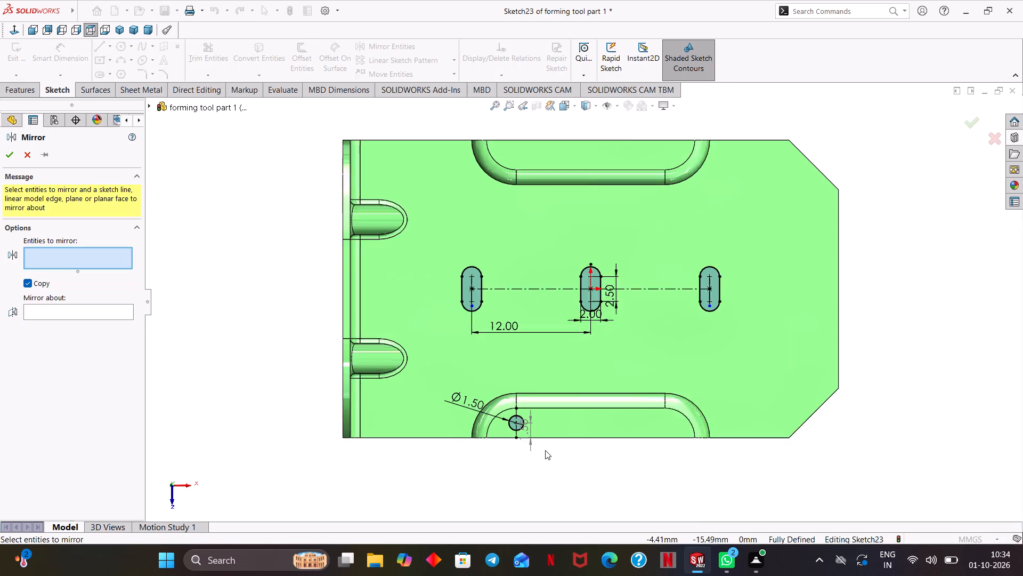
{"action": "scroll", "coordinate": [545, 450], "scroll_direction": "down", "scroll_amount": 5}
{"action": "left_click", "coordinate": [504, 326]}
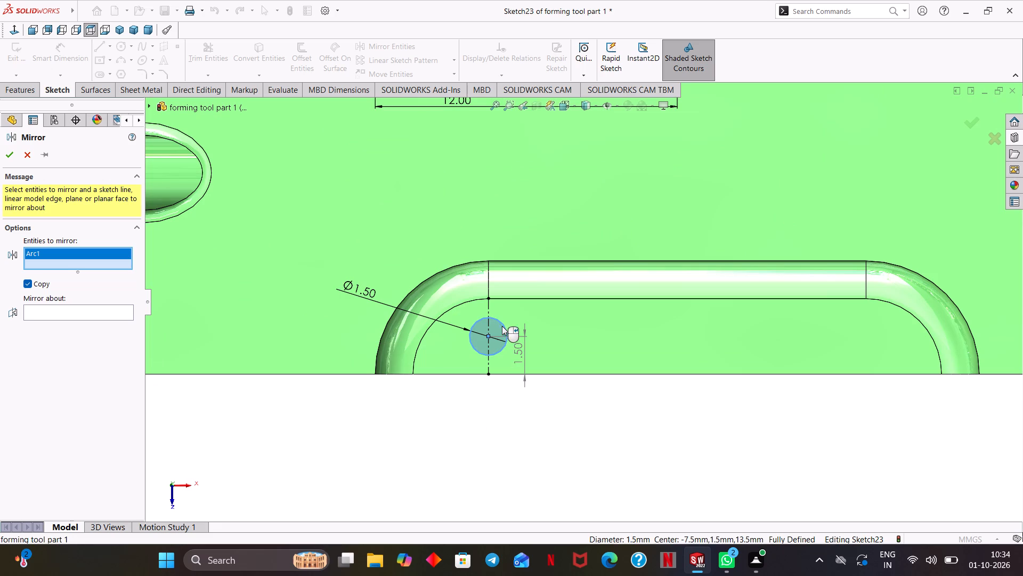
{"action": "left_click", "coordinate": [488, 328]}
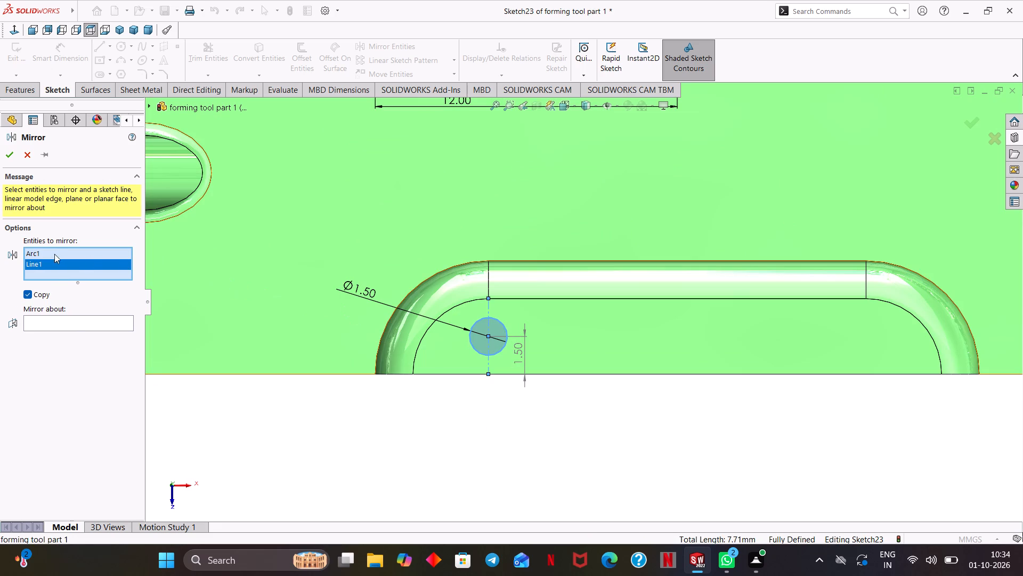
{"action": "left_click", "coordinate": [74, 322]}
{"action": "scroll", "coordinate": [443, 228], "scroll_direction": "up", "scroll_amount": 1}
{"action": "scroll", "coordinate": [581, 163], "scroll_direction": "up", "scroll_amount": 2}
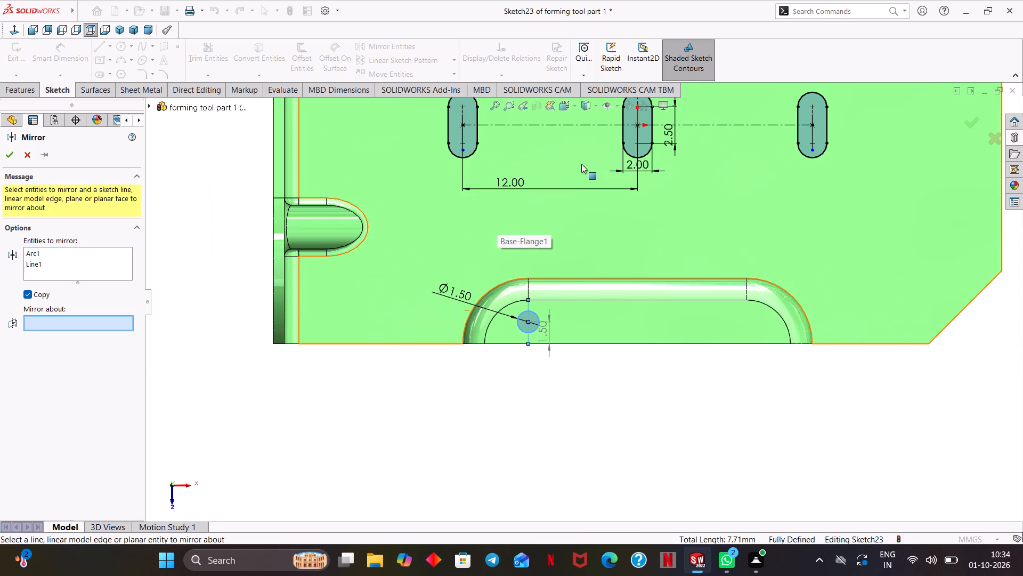
{"action": "left_click", "coordinate": [638, 133]}
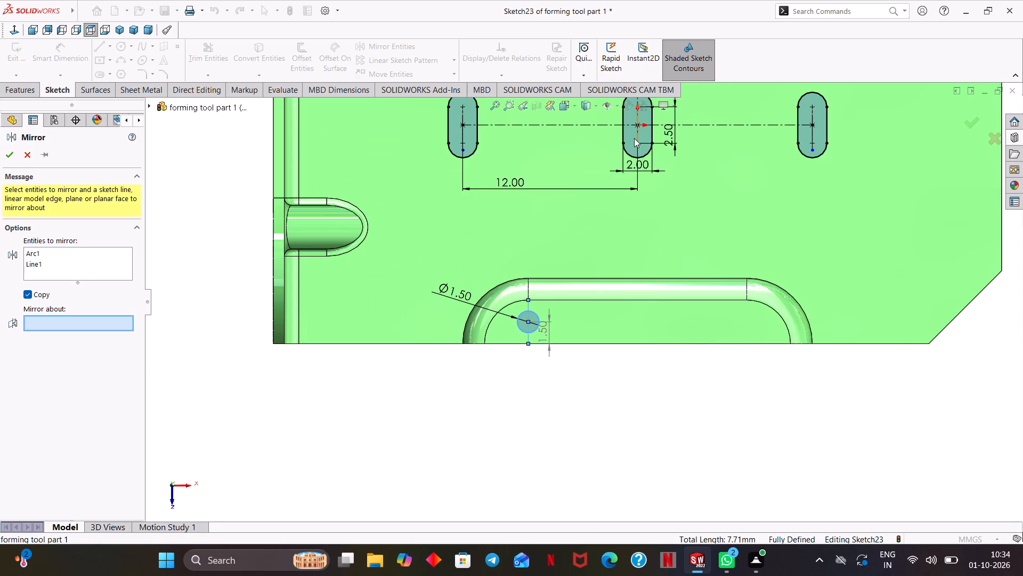
{"action": "middle_click_drag", "start_coordinate": [639, 194], "coordinate": [634, 224], "text": "ctrl"}
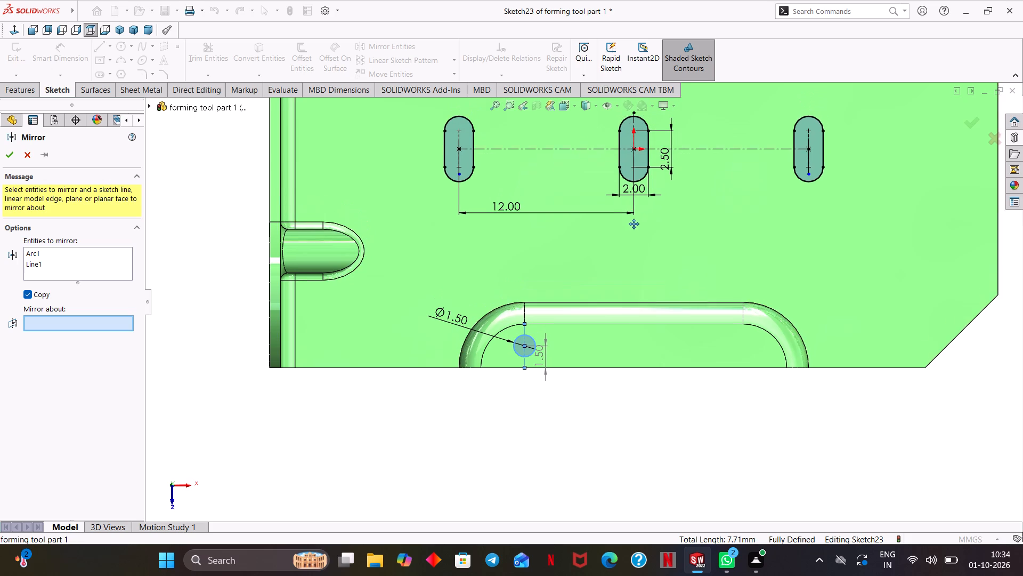
{"action": "middle_click_drag", "start_coordinate": [634, 224], "coordinate": [633, 271], "text": "ctrl"}
{"action": "scroll", "coordinate": [647, 203], "scroll_direction": "down", "scroll_amount": 6}
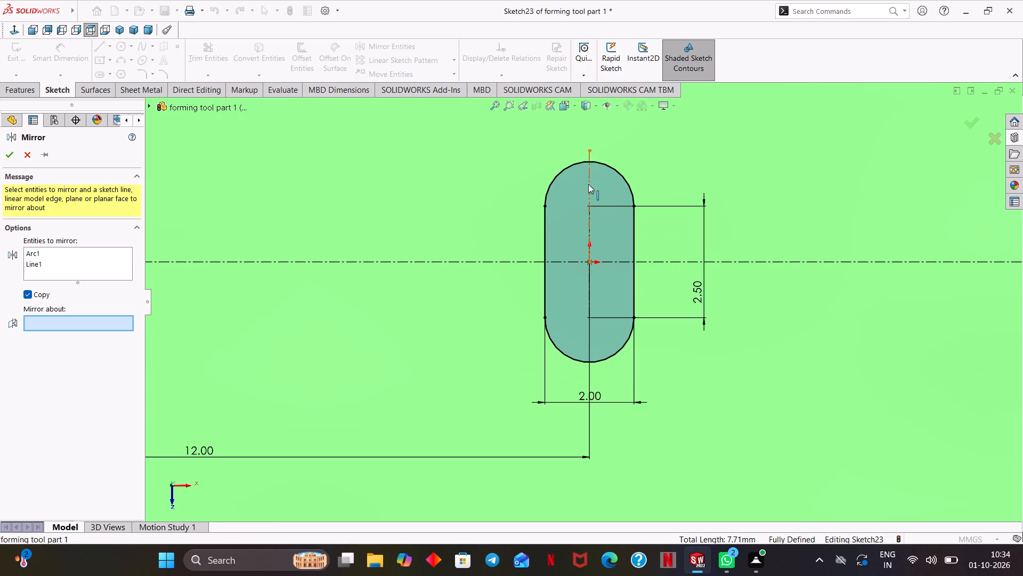
{"action": "left_click", "coordinate": [588, 184]}
{"action": "scroll", "coordinate": [717, 311], "scroll_direction": "up", "scroll_amount": 6}
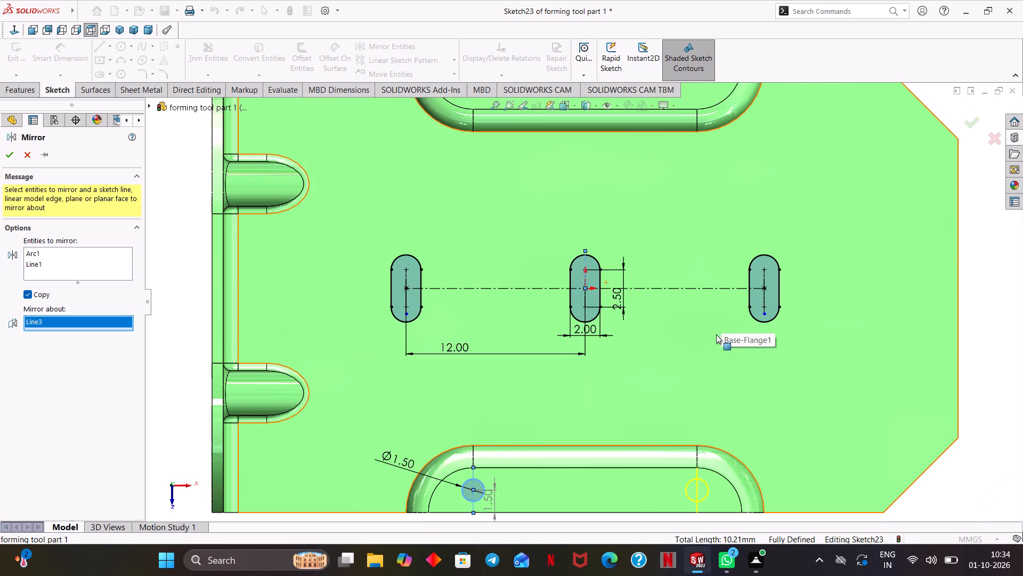
{"action": "middle_click_drag", "start_coordinate": [699, 364], "coordinate": [707, 329], "text": "ctrl"}
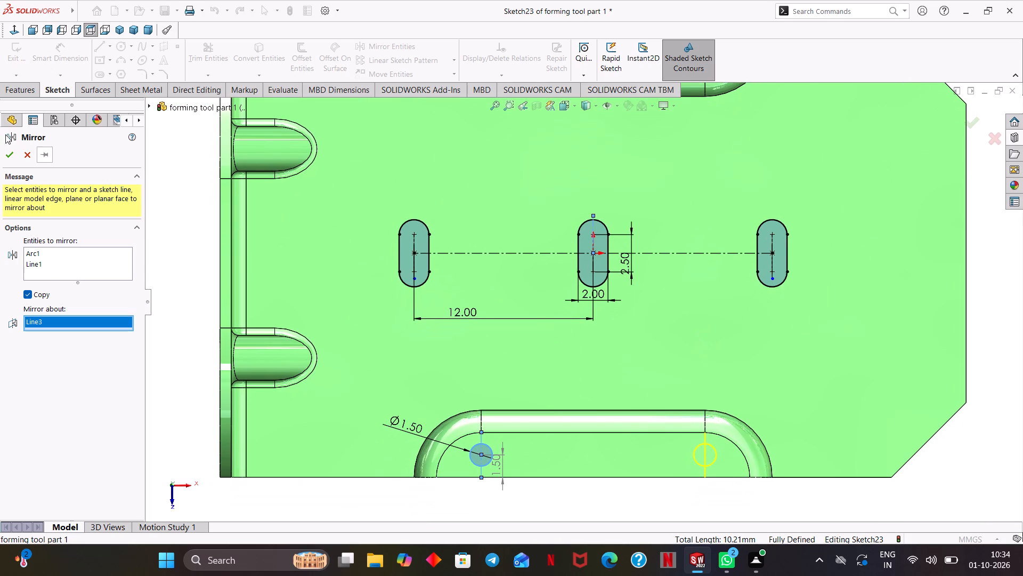
{"action": "left_click", "coordinate": [13, 155]}
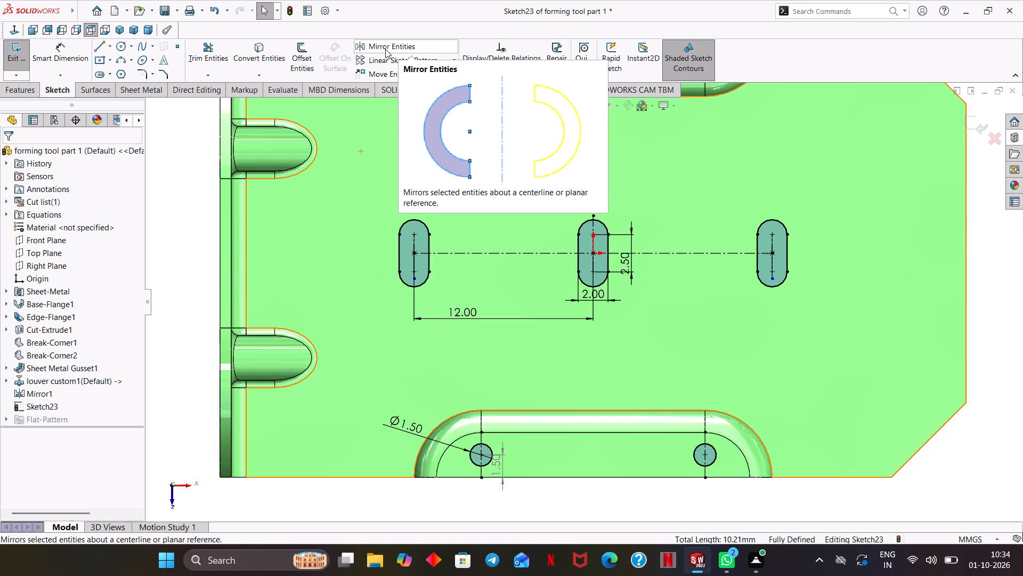
Mirror both louver circles and their centerlines about the horizontal centerline onto the opposite louver.
{"action": "left_click", "coordinate": [385, 49]}
{"action": "left_click_drag", "start_coordinate": [768, 409], "coordinate": [686, 473]}
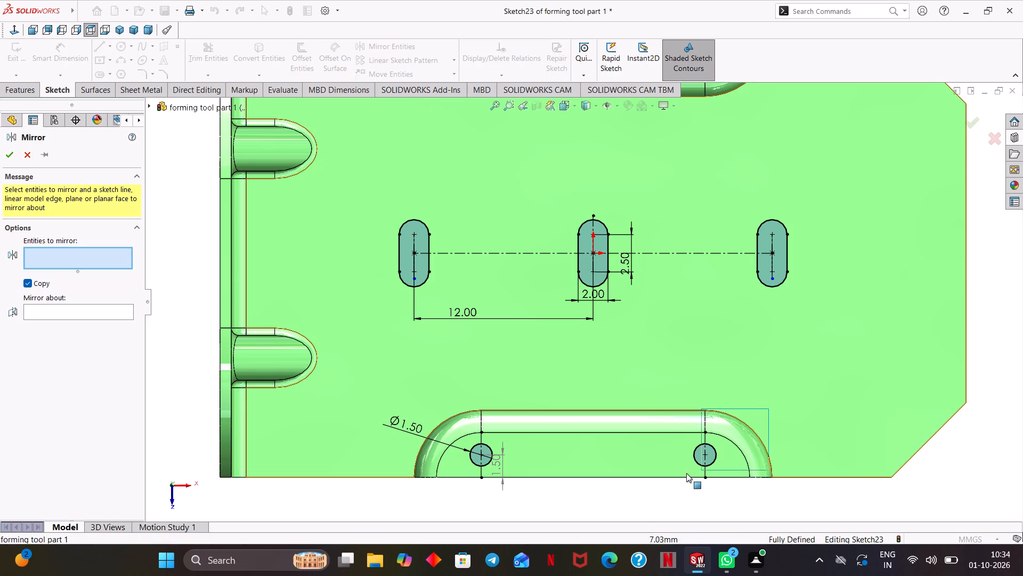
{"action": "left_click_drag", "start_coordinate": [686, 473], "coordinate": [429, 481]}
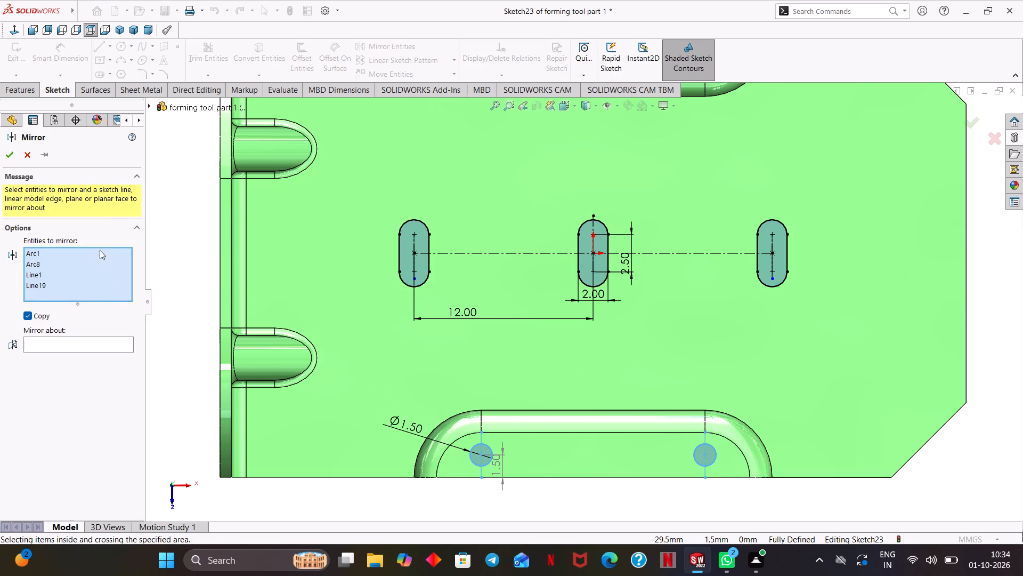
{"action": "left_click", "coordinate": [94, 345]}
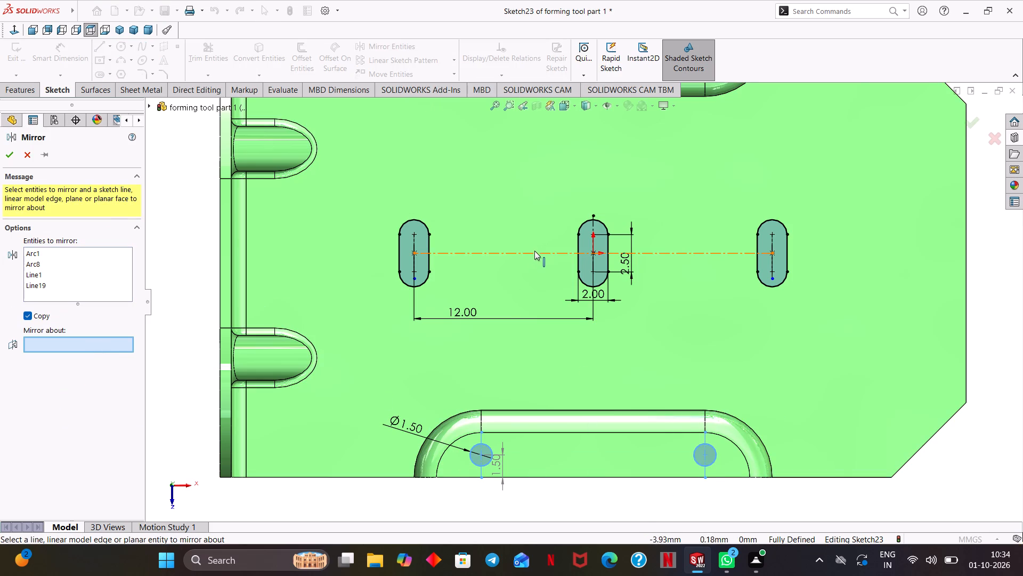
{"action": "left_click", "coordinate": [534, 251]}
{"action": "scroll", "coordinate": [548, 213], "scroll_direction": "up", "scroll_amount": 3}
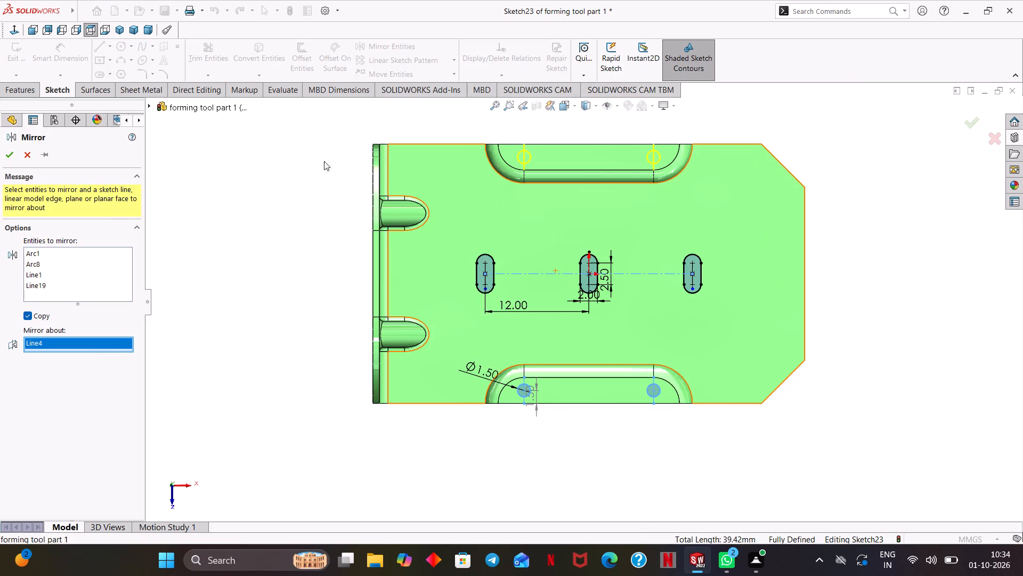
{"action": "left_click", "coordinate": [1, 162]}
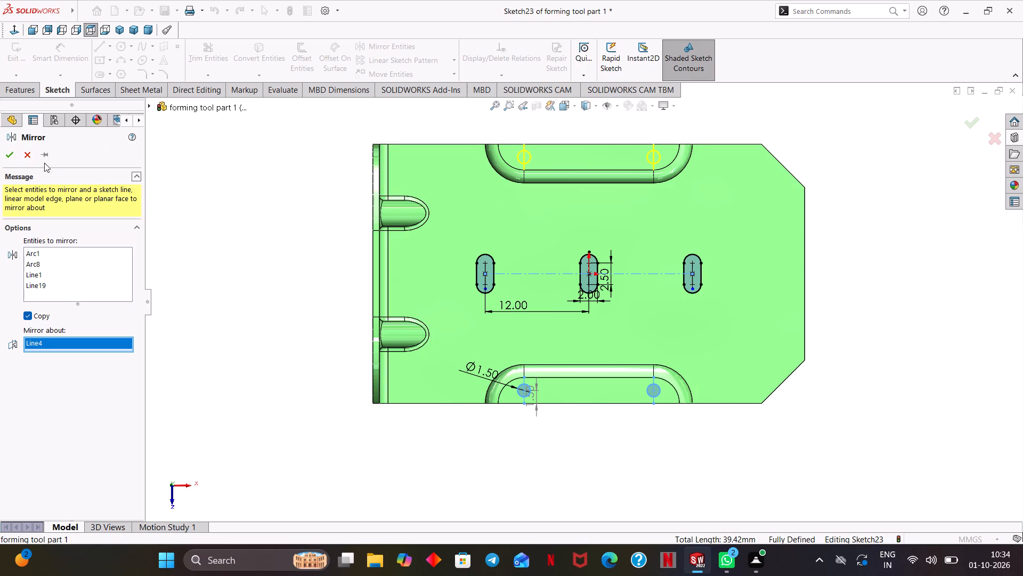
{"action": "left_click", "coordinate": [15, 159]}
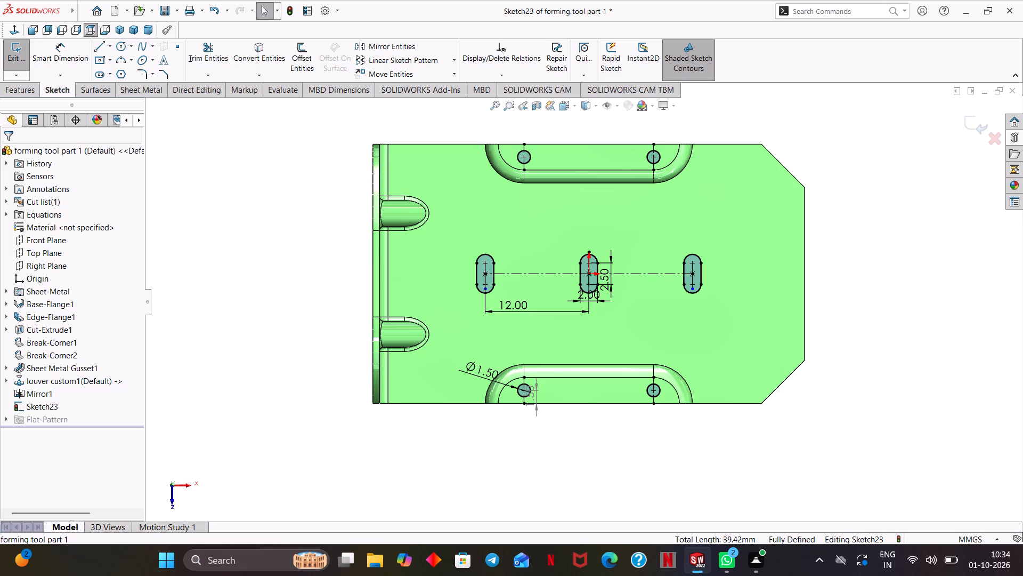
Cut-extrude the sketched slots and circles Through All with Normal cut, viewing the bracket in isometric.
{"action": "left_click", "coordinate": [118, 30]}
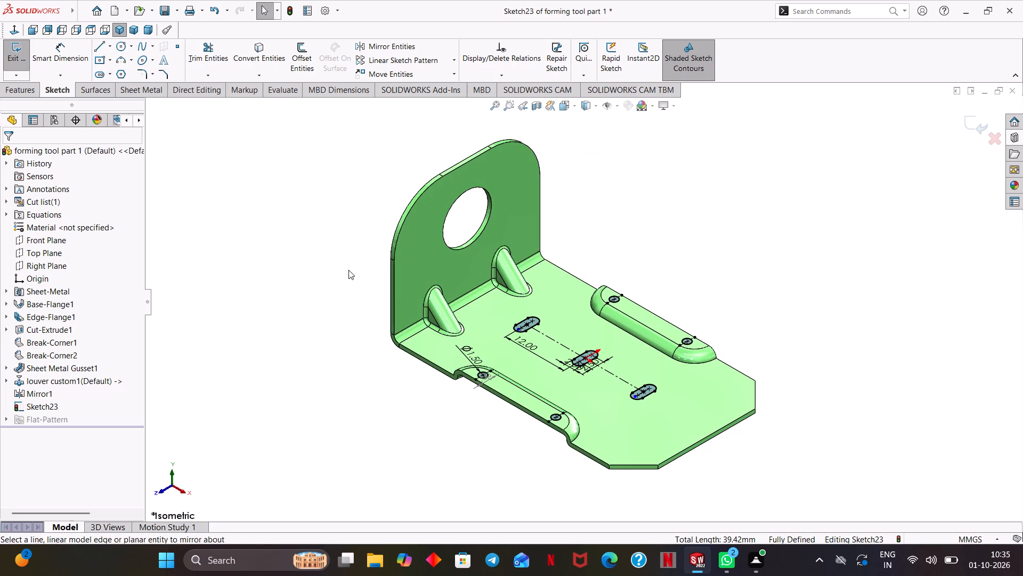
{"action": "left_click", "coordinate": [14, 90]}
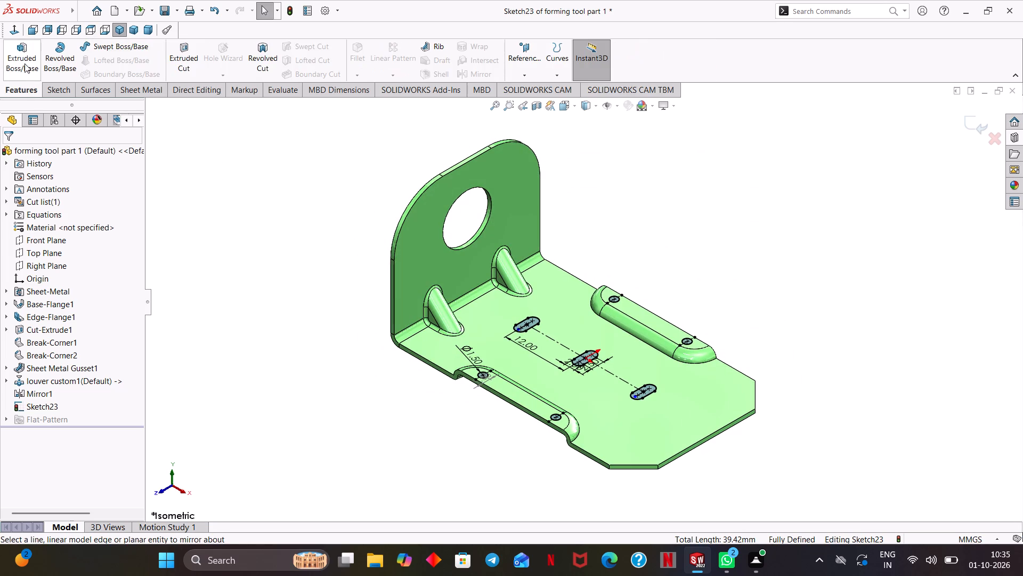
{"action": "left_click", "coordinate": [179, 57]}
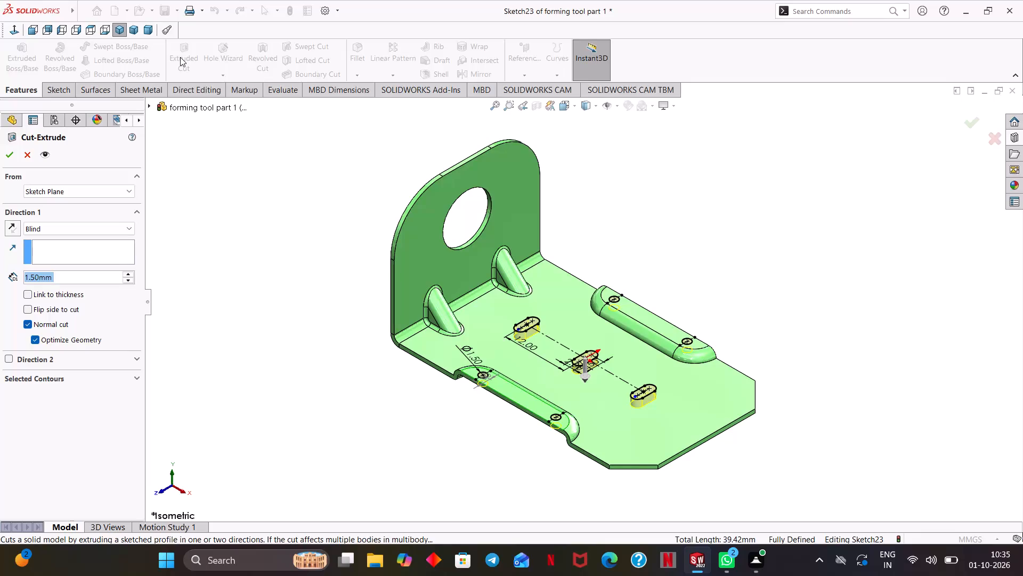
{"action": "left_click", "coordinate": [63, 224]}
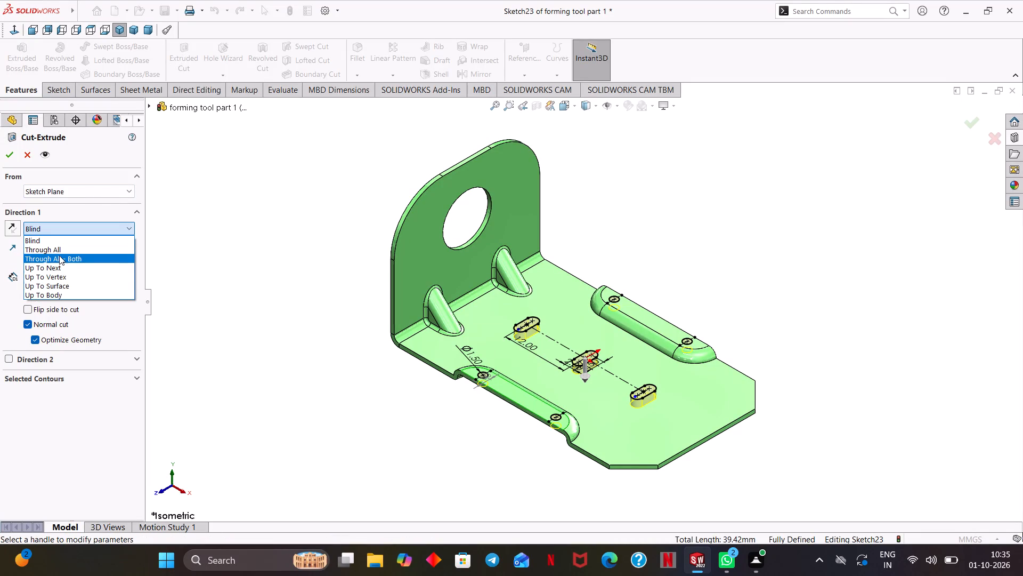
{"action": "left_click", "coordinate": [55, 251]}
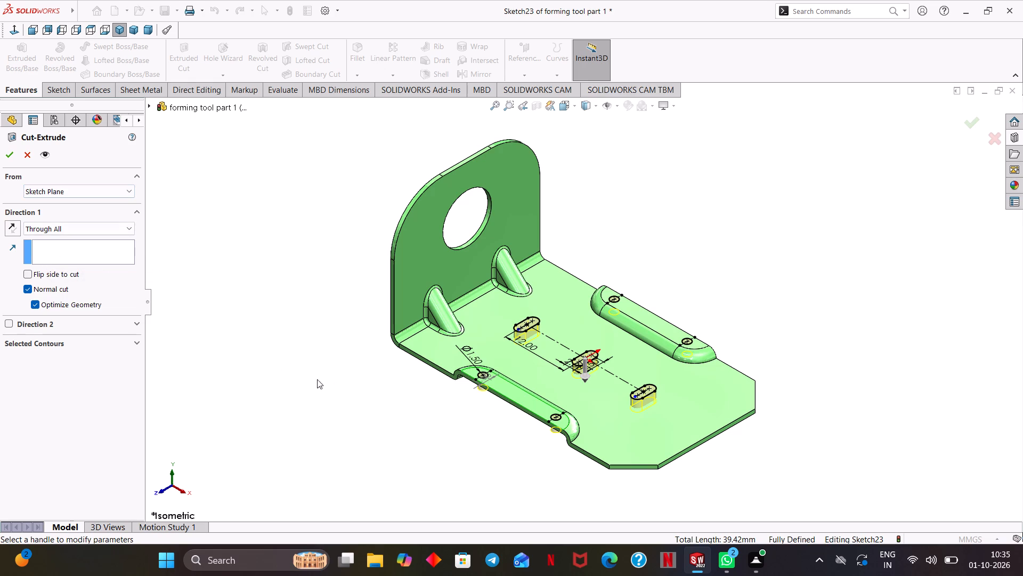
{"action": "left_click", "coordinate": [6, 155]}
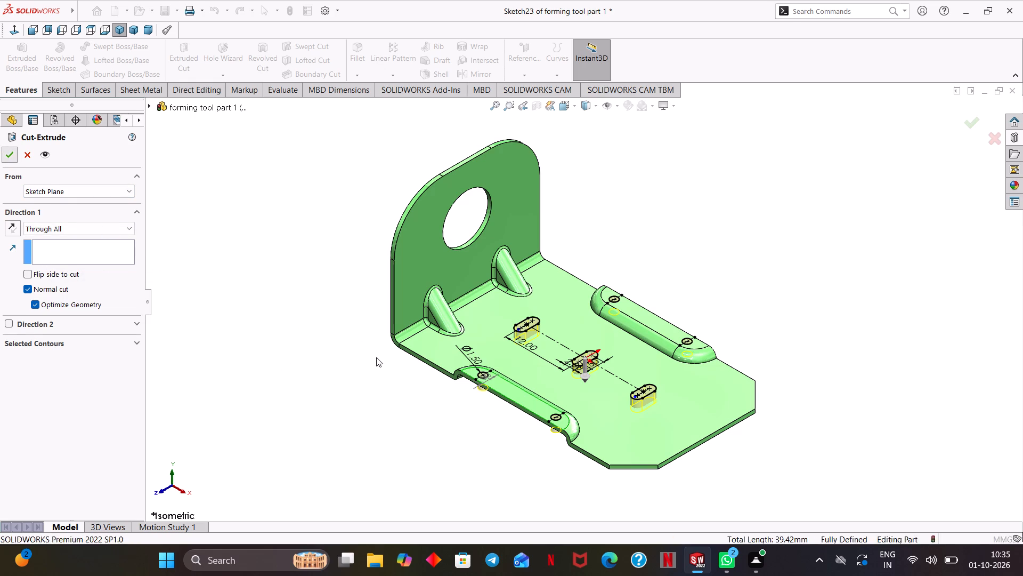
Save the bracket part with the new slot and louver-hole cuts.
{"action": "left_click", "coordinate": [416, 386]}
{"action": "middle_click_drag", "start_coordinate": [416, 382], "coordinate": [474, 226]}
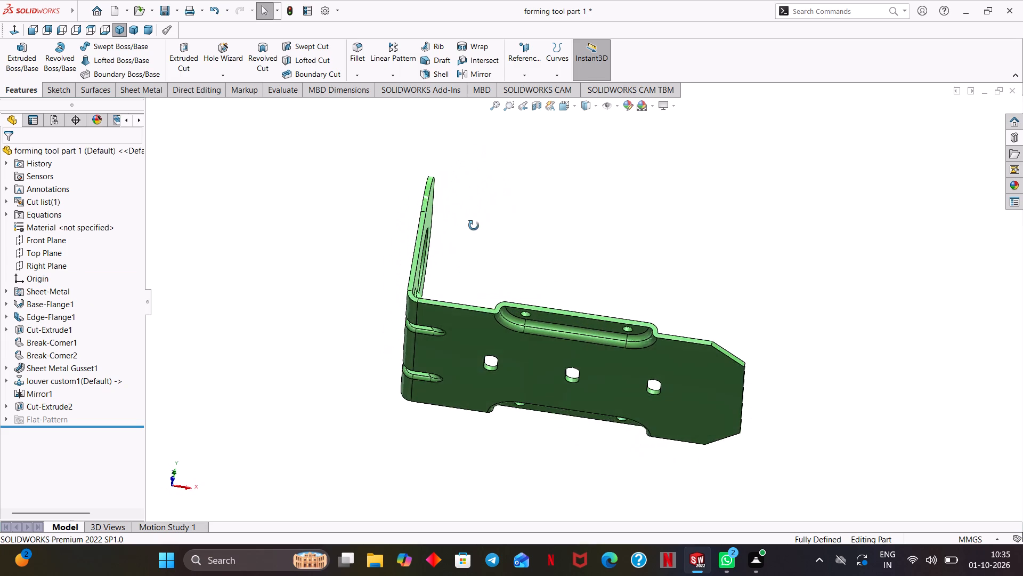
{"action": "middle_click_drag", "start_coordinate": [474, 226], "coordinate": [447, 385]}
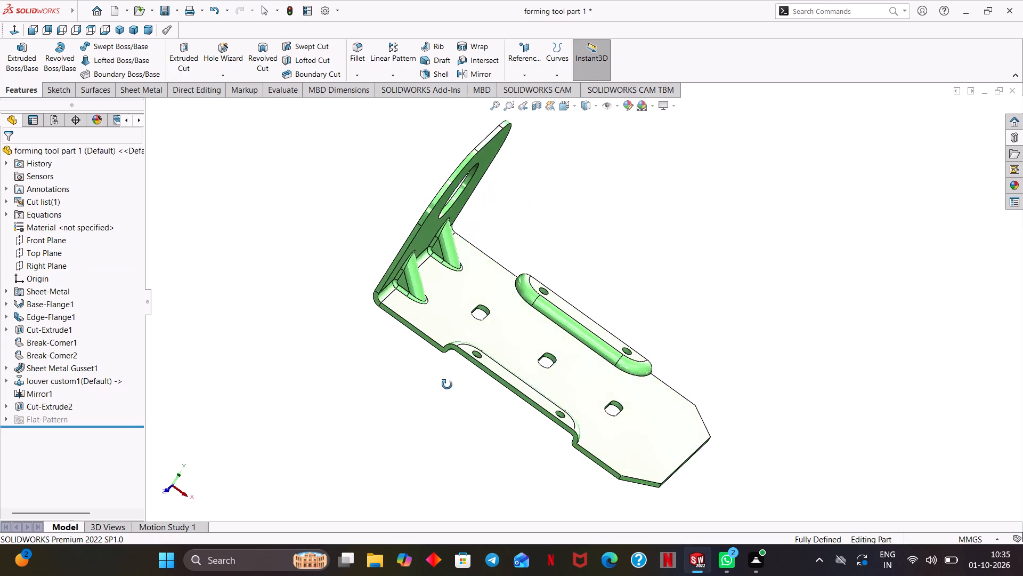
{"action": "middle_click_drag", "start_coordinate": [447, 385], "coordinate": [391, 359]}
{"action": "key", "text": "ctrl+7"}
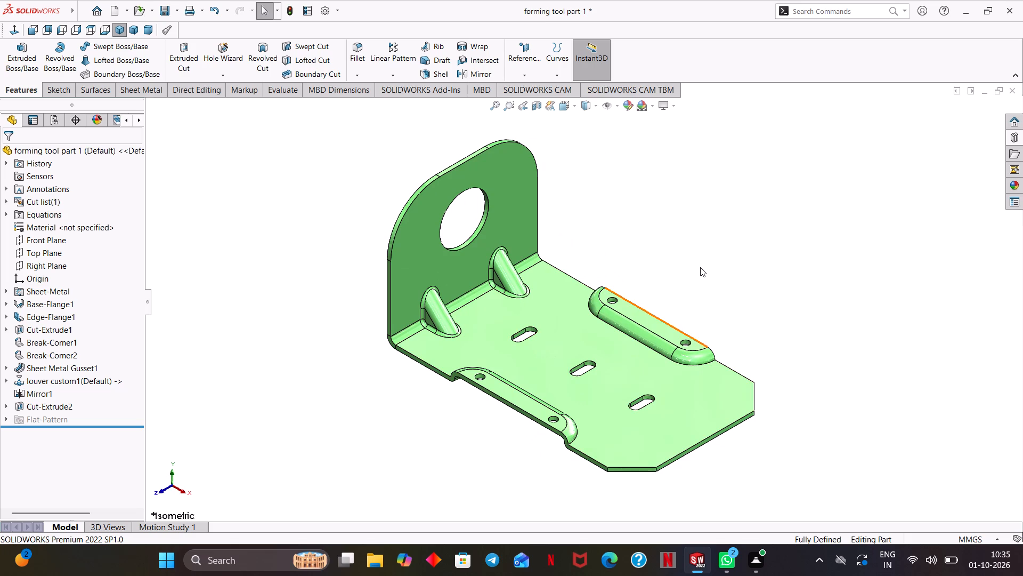
{"action": "key", "text": "ctrl+s"}
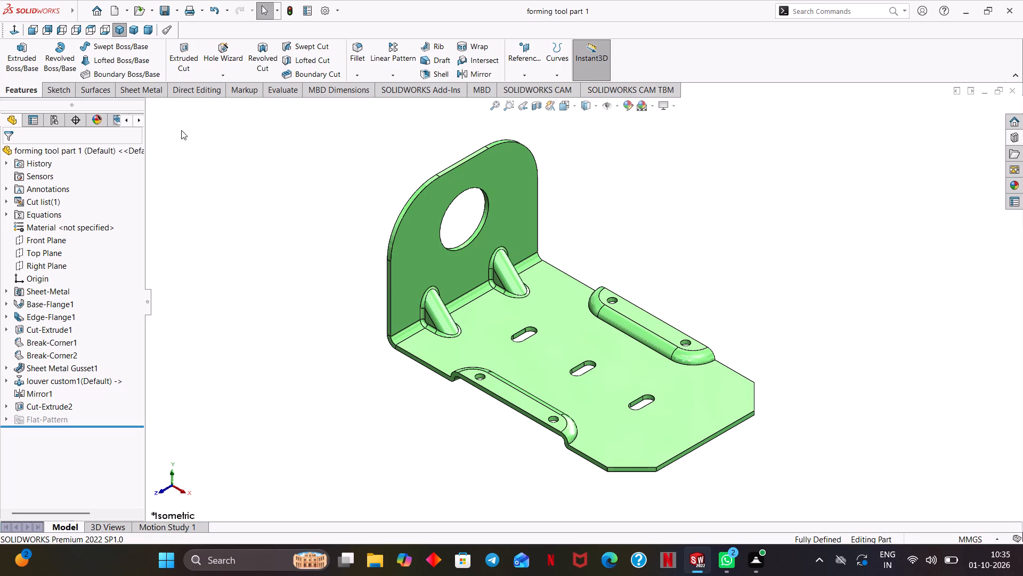
{"action": "key", "text": "ctrl+s"}
{"action": "key", "text": "ctrl+s"}
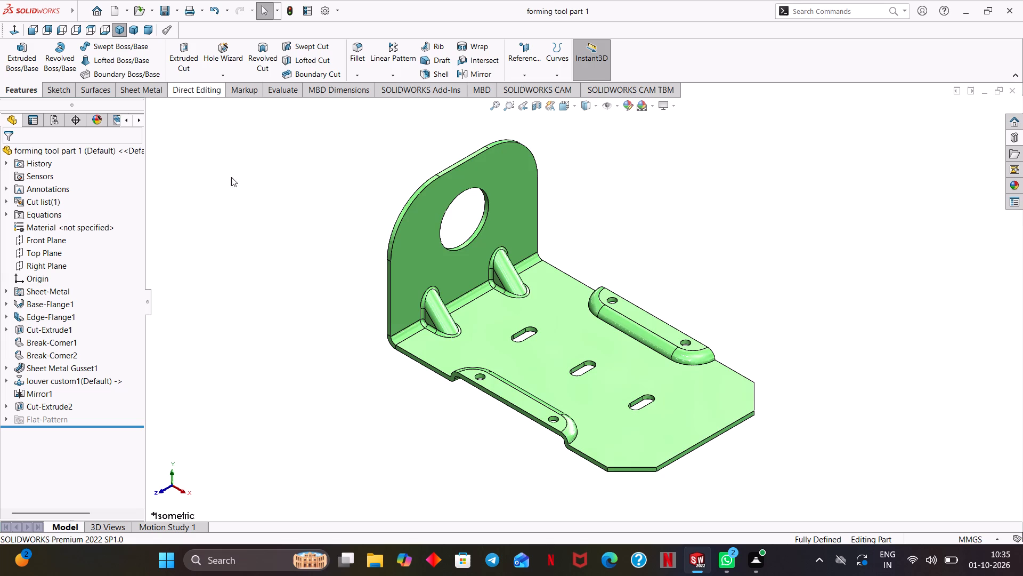
{"action": "middle_click_drag", "start_coordinate": [313, 229], "coordinate": [319, 259]}
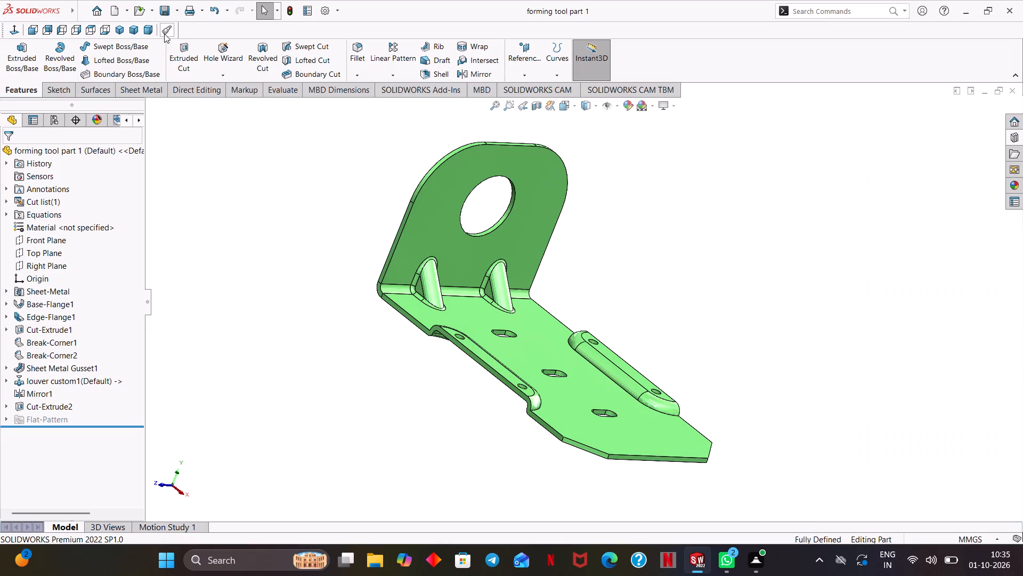
{"action": "left_click", "coordinate": [165, 11]}
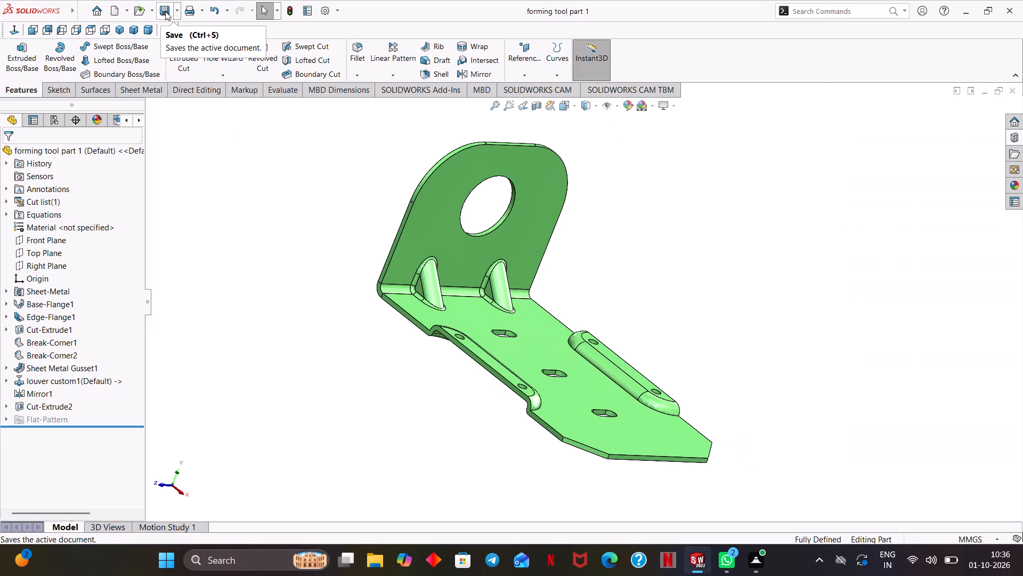
{"action": "left_click", "coordinate": [161, 9]}
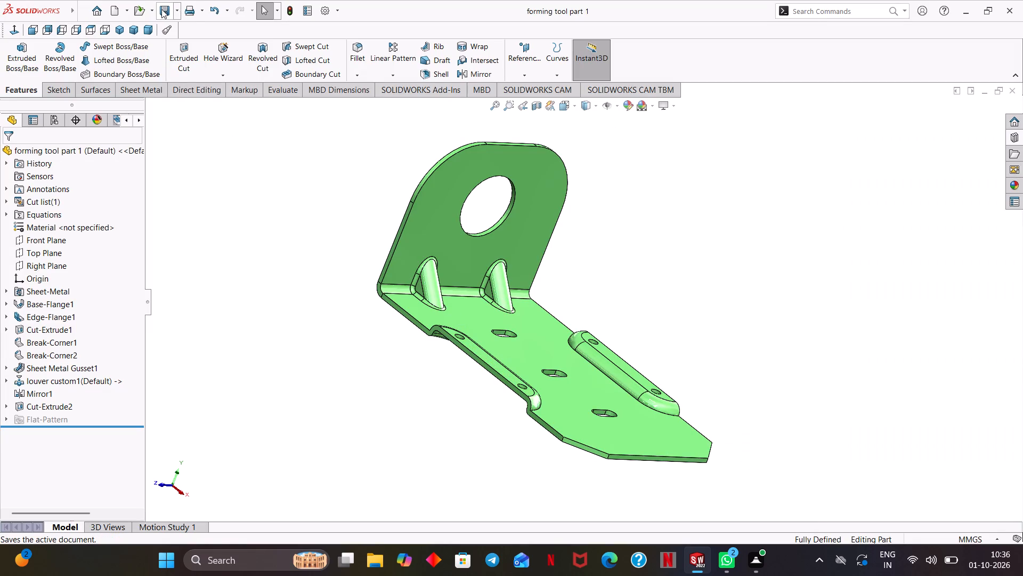
{"action": "double_click", "coordinate": [161, 9]}
{"action": "triple_click", "coordinate": [161, 9]}
{"action": "left_click", "coordinate": [161, 9]}
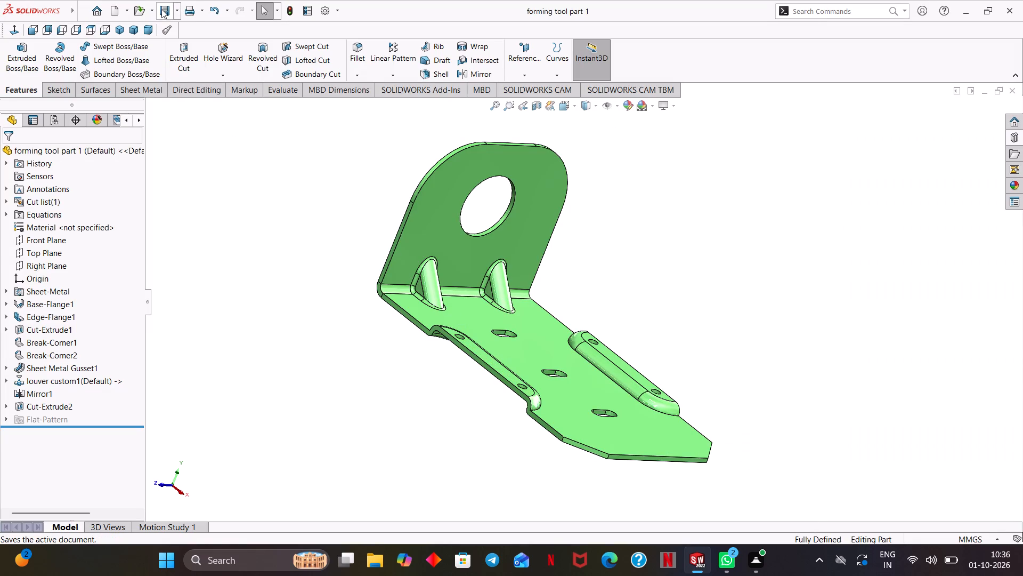
{"action": "double_click", "coordinate": [161, 9]}
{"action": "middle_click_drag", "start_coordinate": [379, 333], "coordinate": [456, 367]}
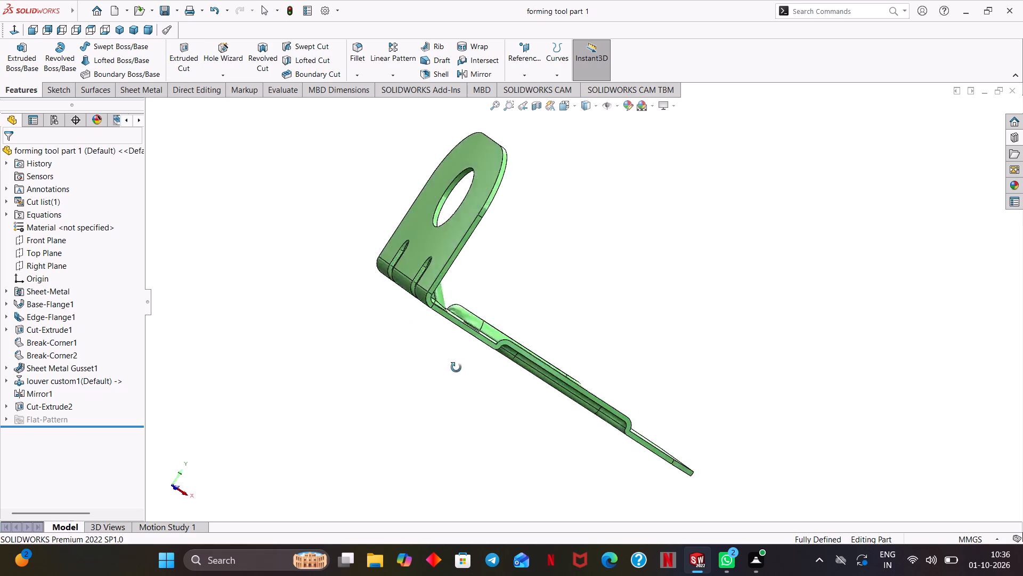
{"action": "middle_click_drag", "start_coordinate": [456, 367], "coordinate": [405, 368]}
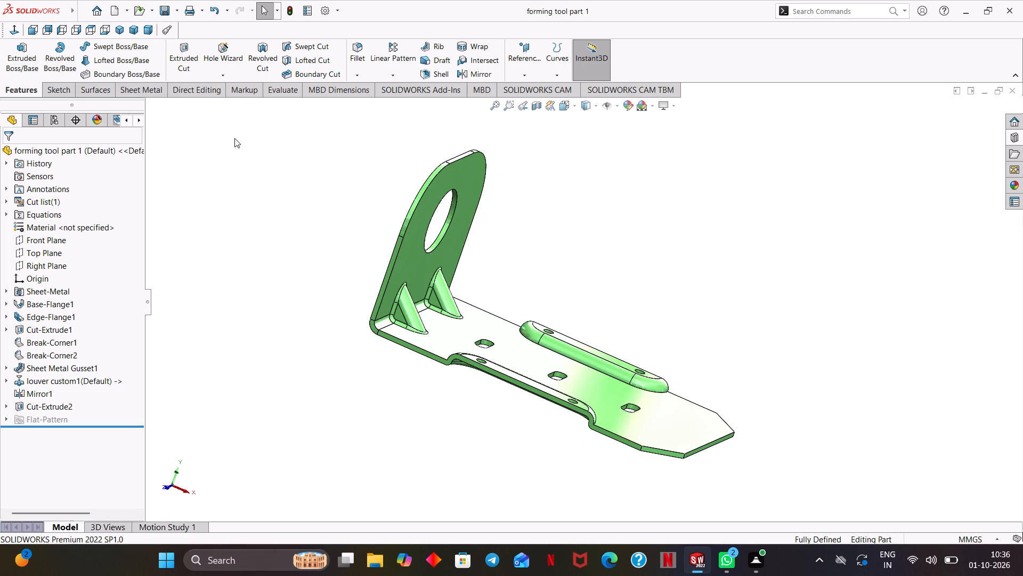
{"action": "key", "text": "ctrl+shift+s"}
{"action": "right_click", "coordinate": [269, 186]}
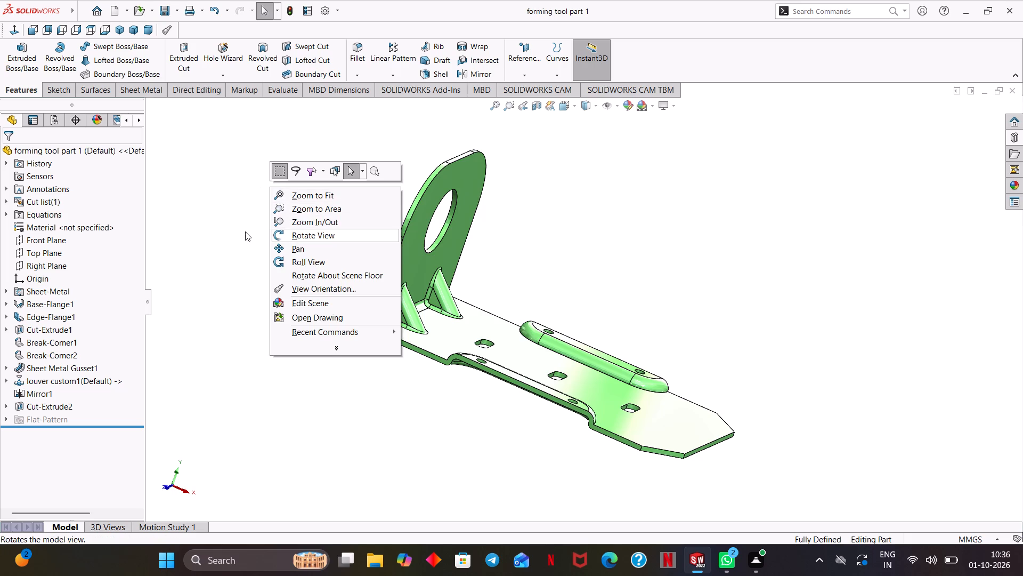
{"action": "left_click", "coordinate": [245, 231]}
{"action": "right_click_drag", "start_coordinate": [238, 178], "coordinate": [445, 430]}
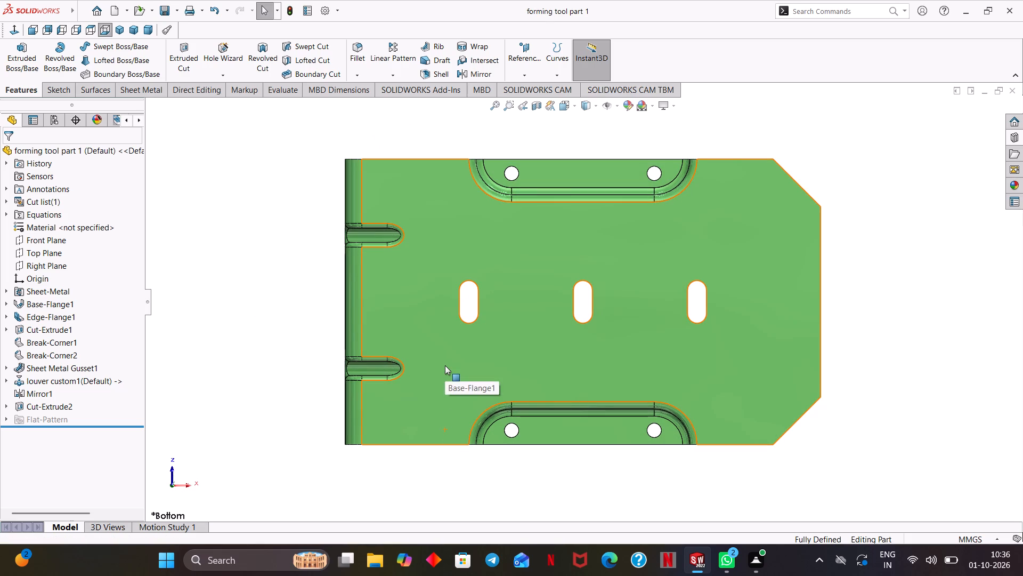
Undo the last cut-extrude of the slots and louver circles.
{"action": "key", "text": "ctrl+z"}
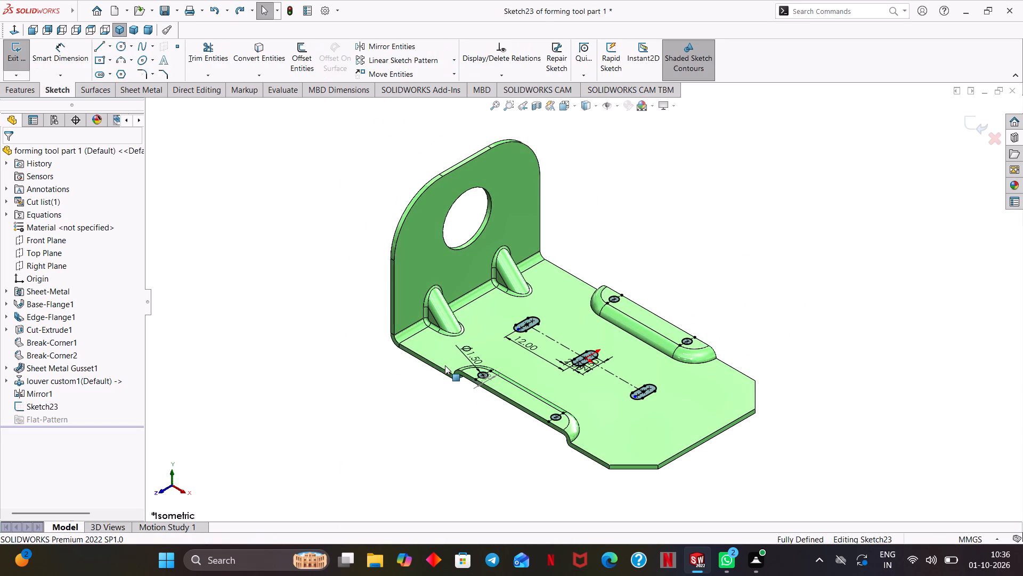
Cut-extrude the sketched slots and louver circles again, Through All from the sketch plane with Normal cut.
{"action": "scroll", "coordinate": [541, 445], "scroll_direction": "down", "scroll_amount": 4}
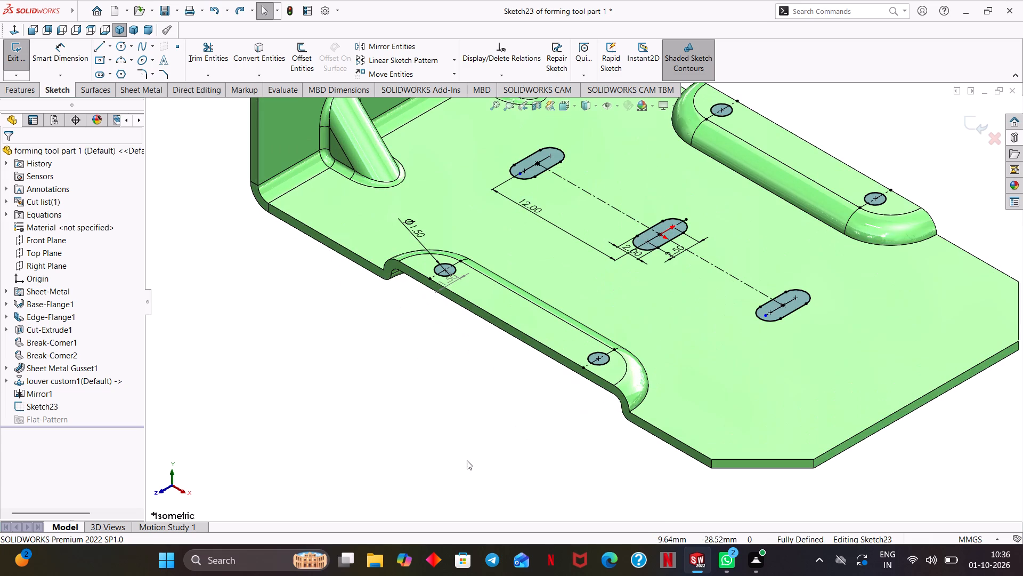
{"action": "scroll", "coordinate": [477, 445], "scroll_direction": "up", "scroll_amount": 2}
{"action": "middle_click_drag", "start_coordinate": [509, 430], "coordinate": [516, 430]}
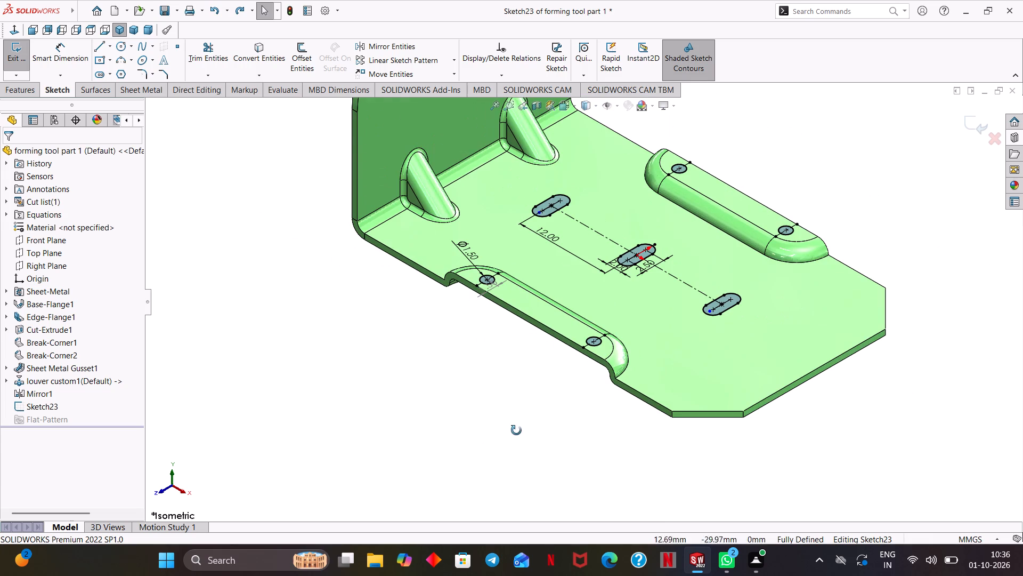
{"action": "middle_click_drag", "start_coordinate": [516, 430], "coordinate": [548, 346]}
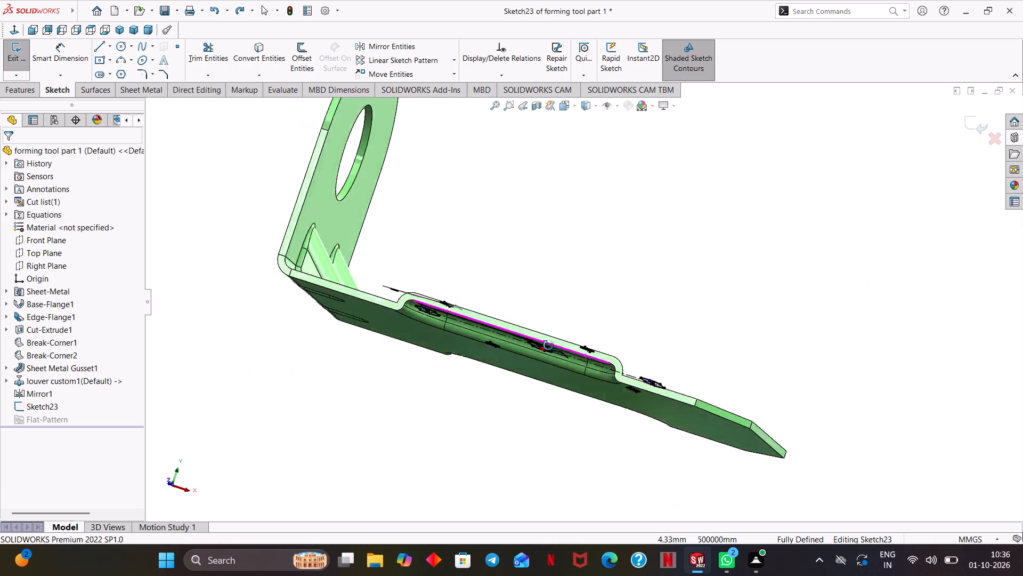
{"action": "middle_click_drag", "start_coordinate": [548, 346], "coordinate": [532, 427]}
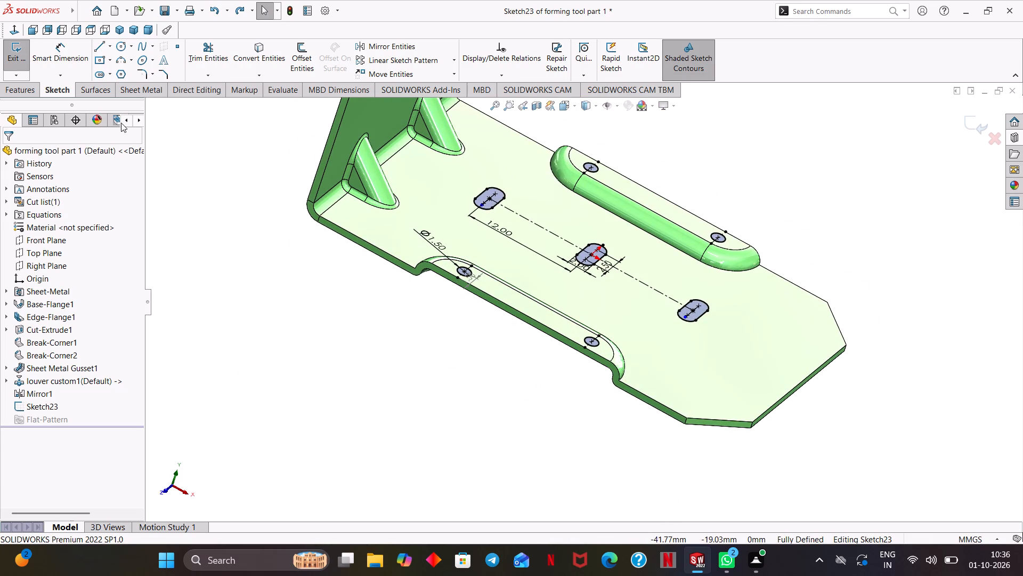
{"action": "left_click", "coordinate": [12, 87]}
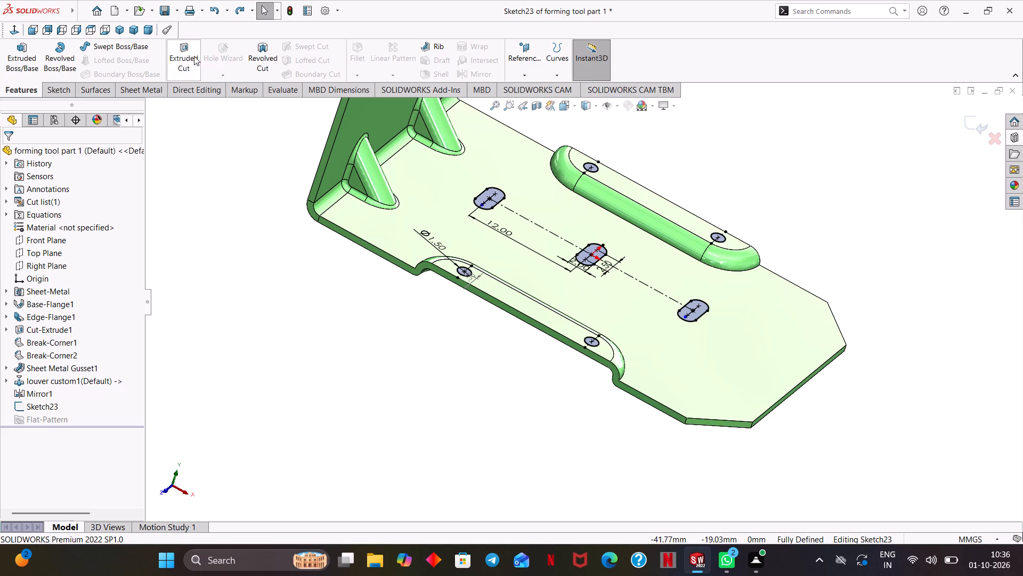
{"action": "left_click", "coordinate": [186, 56]}
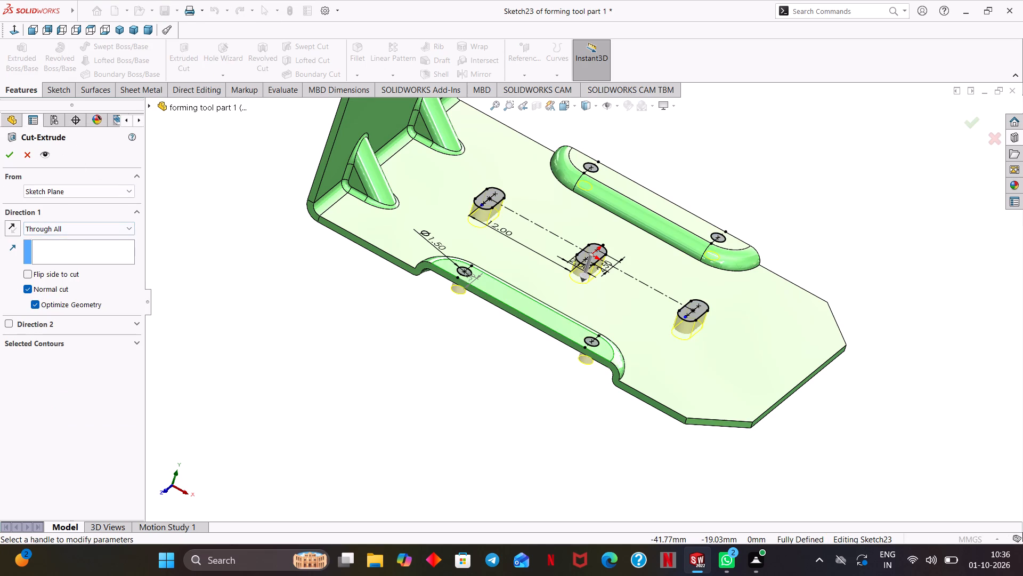
{"action": "left_click", "coordinate": [8, 153]}
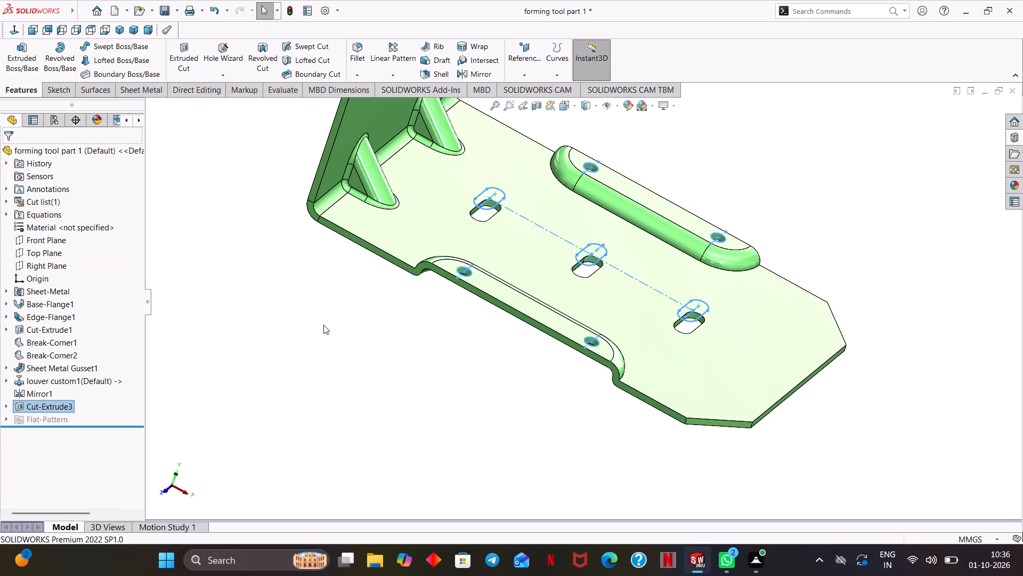
{"action": "left_click", "coordinate": [350, 336]}
Examine the slots and louver holes cut through the bracket from several angles.
{"action": "scroll", "coordinate": [442, 350], "scroll_direction": "up", "scroll_amount": 2}
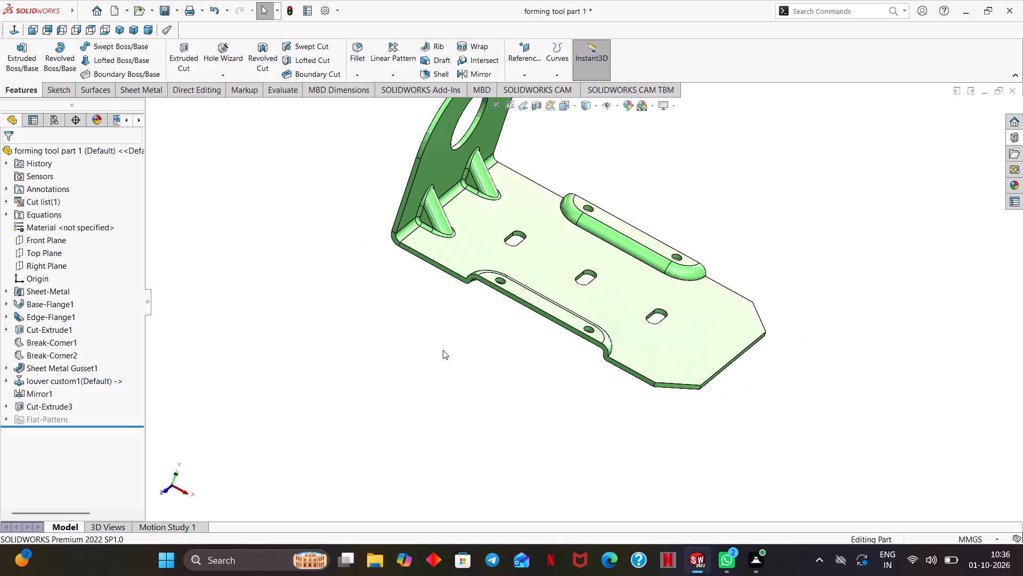
{"action": "scroll", "coordinate": [519, 351], "scroll_direction": "up", "scroll_amount": 2}
{"action": "middle_click_drag", "start_coordinate": [523, 376], "coordinate": [482, 415], "text": "ctrl"}
{"action": "middle_click_drag", "start_coordinate": [427, 388], "coordinate": [445, 389]}
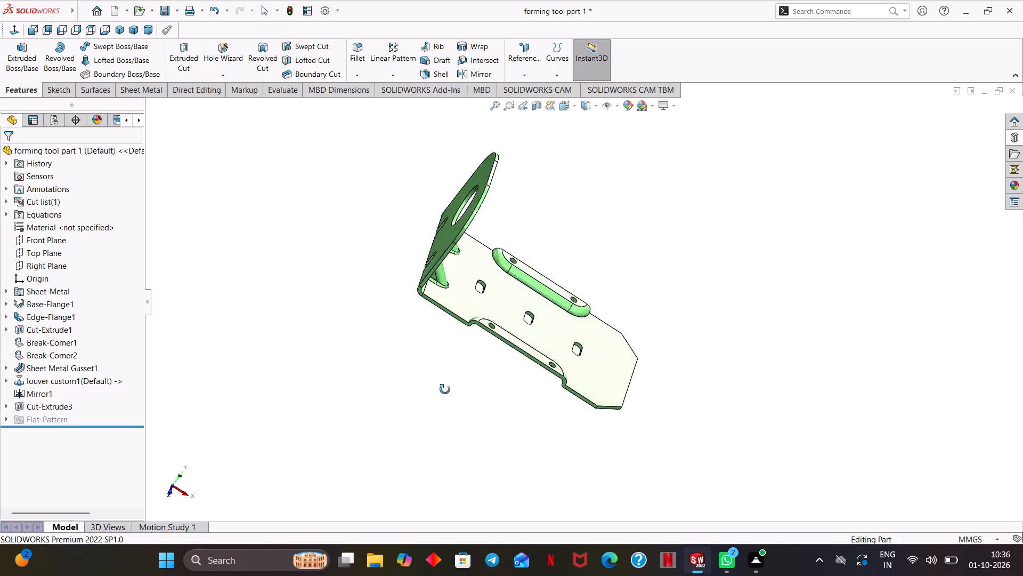
{"action": "middle_click_drag", "start_coordinate": [445, 389], "coordinate": [405, 388]}
{"action": "scroll", "coordinate": [417, 371], "scroll_direction": "down", "scroll_amount": 2}
{"action": "middle_click_drag", "start_coordinate": [441, 341], "coordinate": [427, 361], "text": "ctrl"}
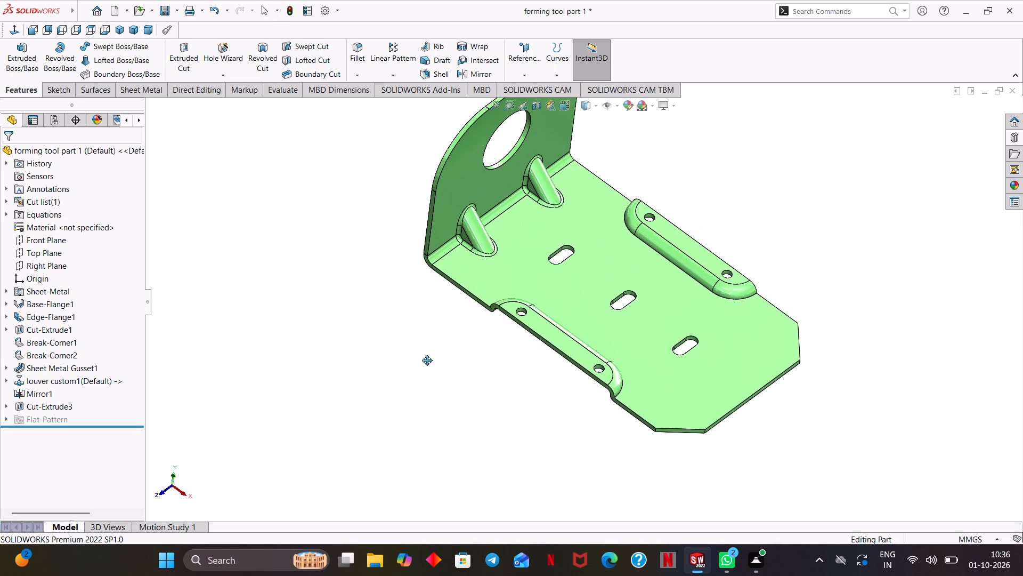
{"action": "middle_click_drag", "start_coordinate": [427, 361], "coordinate": [368, 401], "text": "ctrl"}
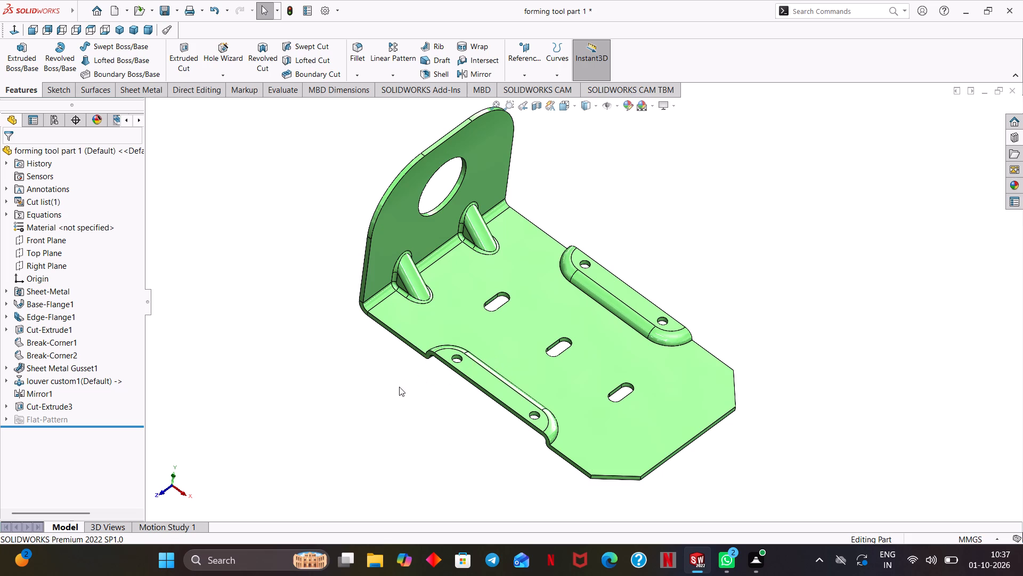
{"action": "middle_click_drag", "start_coordinate": [364, 394], "coordinate": [377, 431], "text": "ctrl"}
{"action": "middle_click_drag", "start_coordinate": [370, 434], "coordinate": [402, 429]}
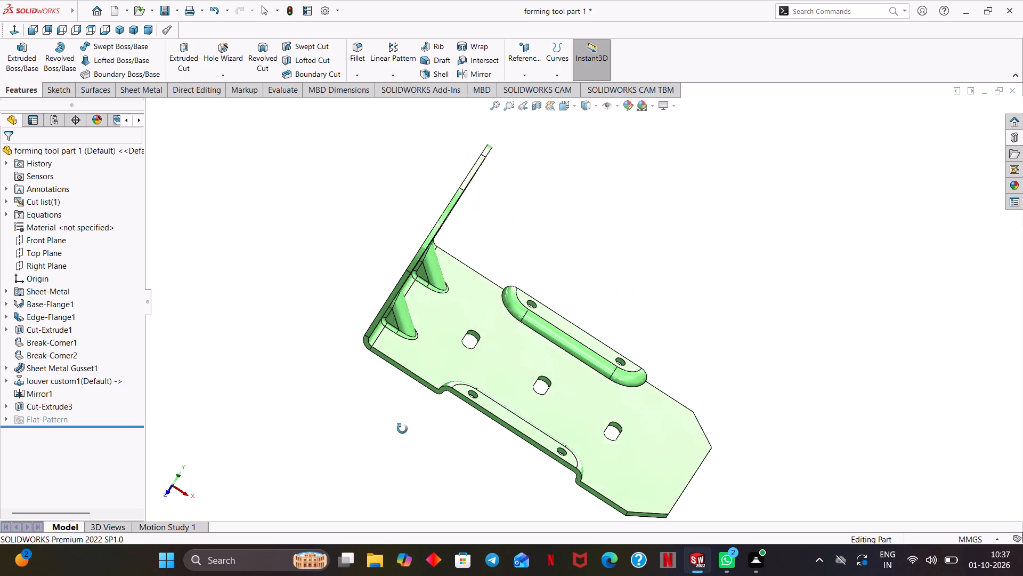
{"action": "middle_click_drag", "start_coordinate": [402, 429], "coordinate": [399, 423]}
Save the bracket part with the re-created cut.
{"action": "left_click", "coordinate": [167, 6]}
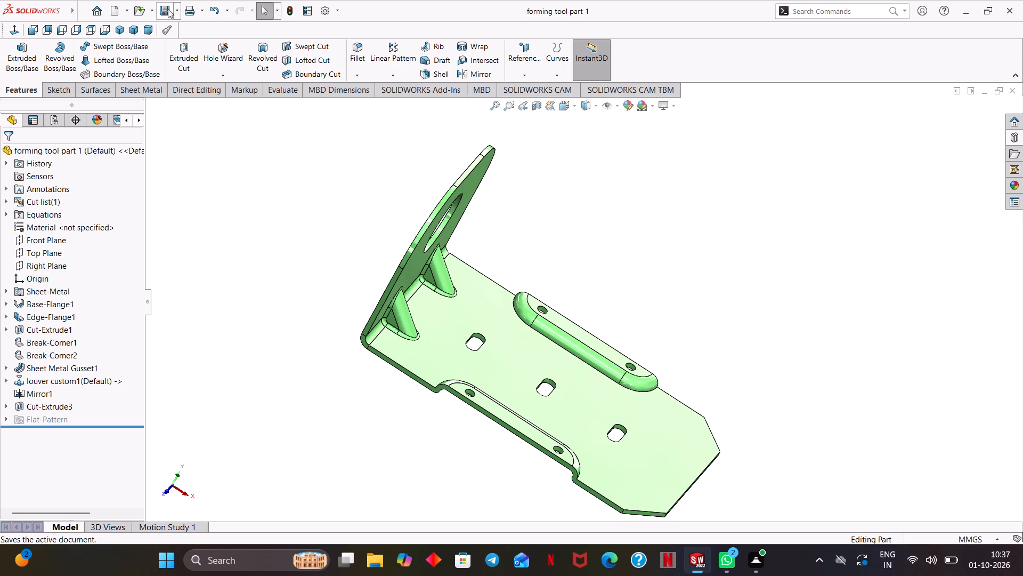
Save the bracket as a new SOLIDWORKS part named "forming tool." on the Desktop.
{"action": "left_click", "coordinate": [176, 4]}
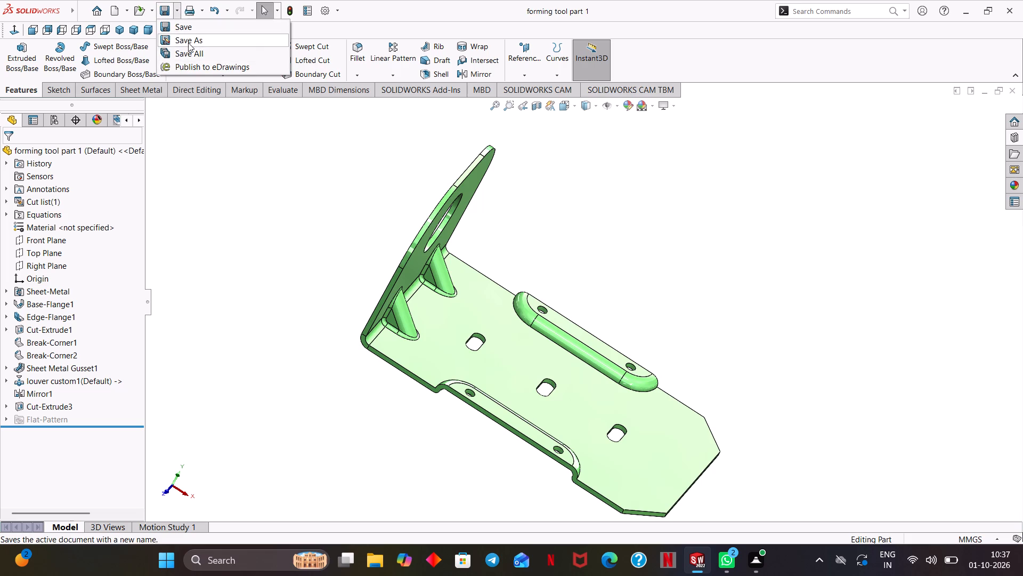
{"action": "left_click", "coordinate": [189, 42]}
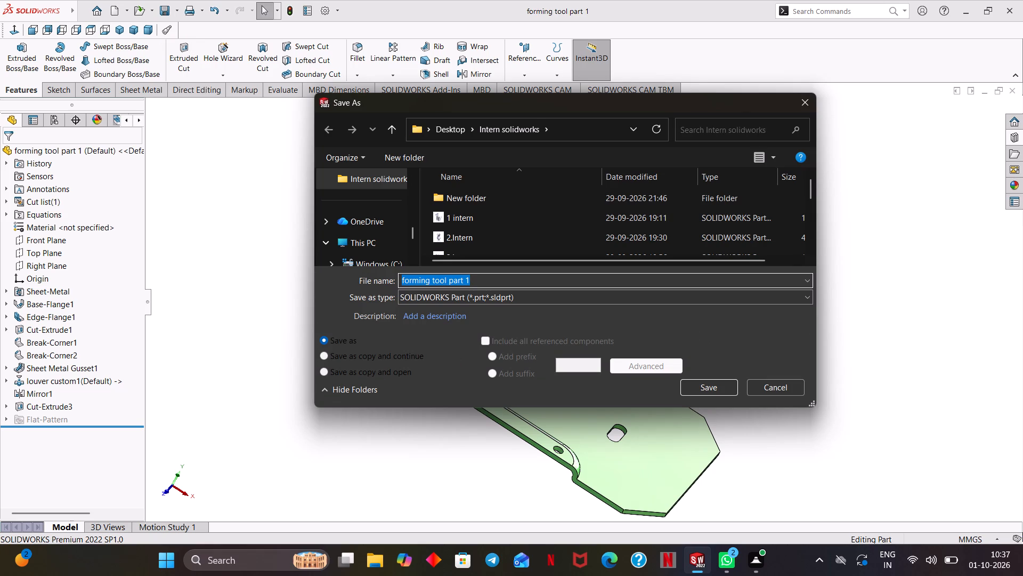
{"action": "scroll", "coordinate": [359, 194], "scroll_direction": "up", "scroll_amount": 2}
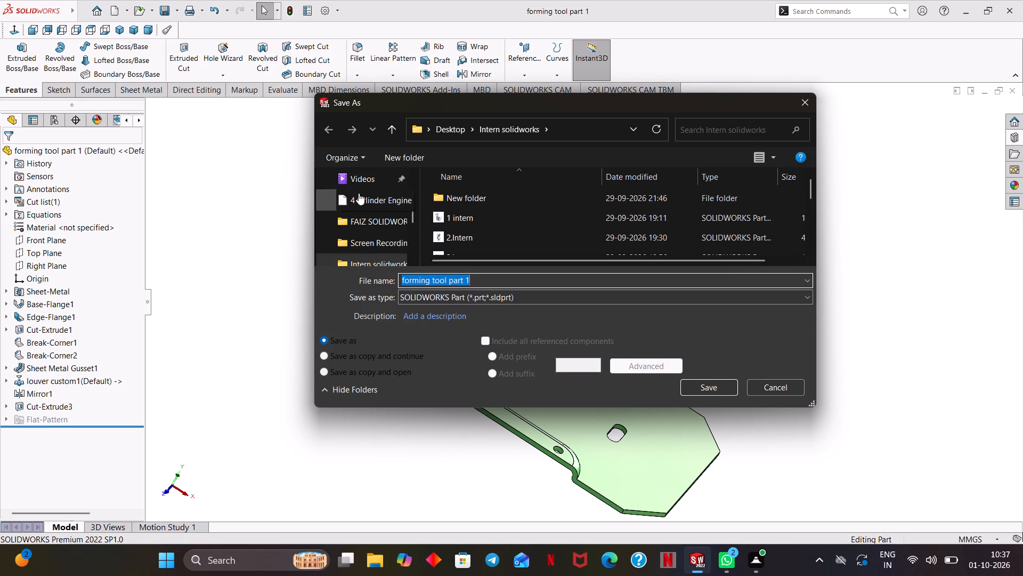
{"action": "scroll", "coordinate": [358, 195], "scroll_direction": "up", "scroll_amount": 4}
{"action": "left_click", "coordinate": [354, 257]}
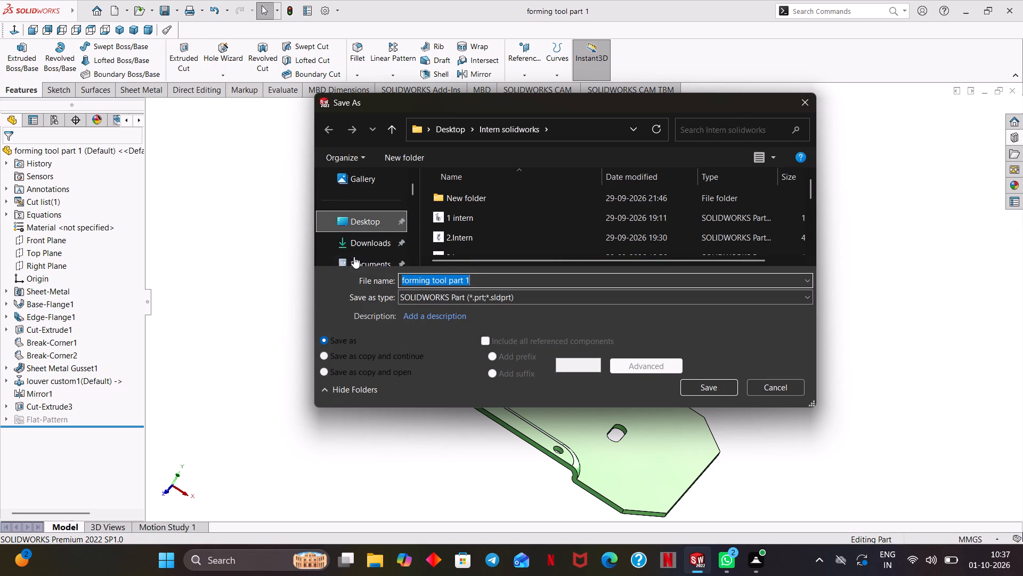
{"action": "left_click", "coordinate": [479, 285]}
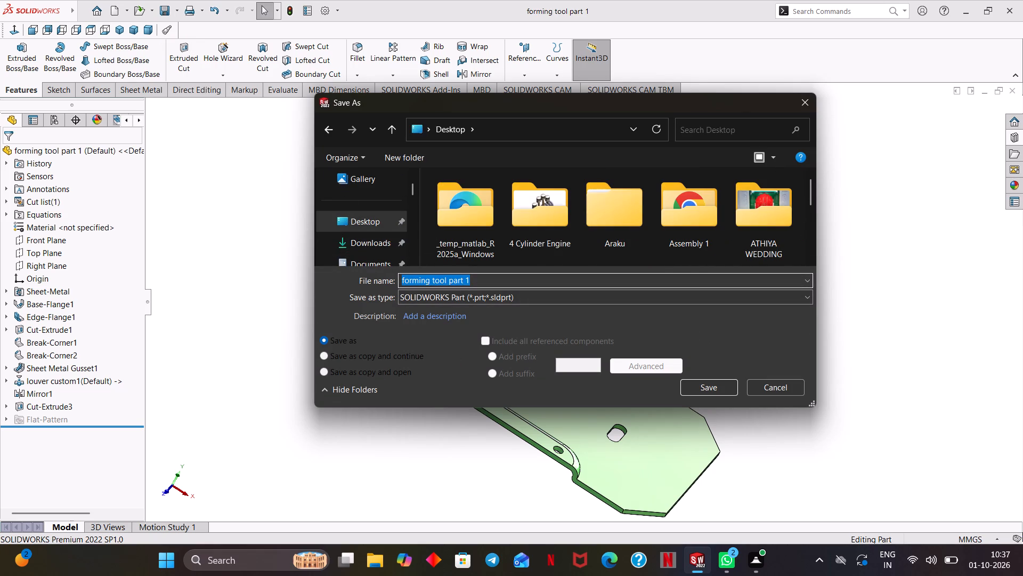
{"action": "left_click", "coordinate": [475, 285]}
{"action": "key", "text": "BackSpace"}
{"action": "key", "text": "BackSpace"}
{"action": "key", "text": "BackSpace"}
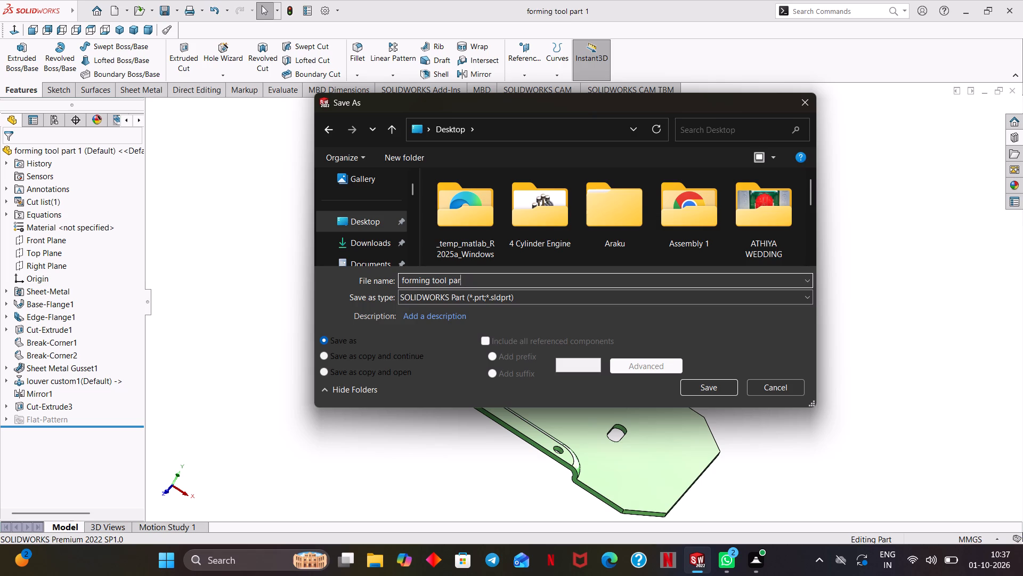
{"action": "key", "text": "BackSpace"}
{"action": "key", "text": "BackSpace"}
{"action": "key", "text": "BackSpace"}
{"action": "key", "text": "BackSpace"}
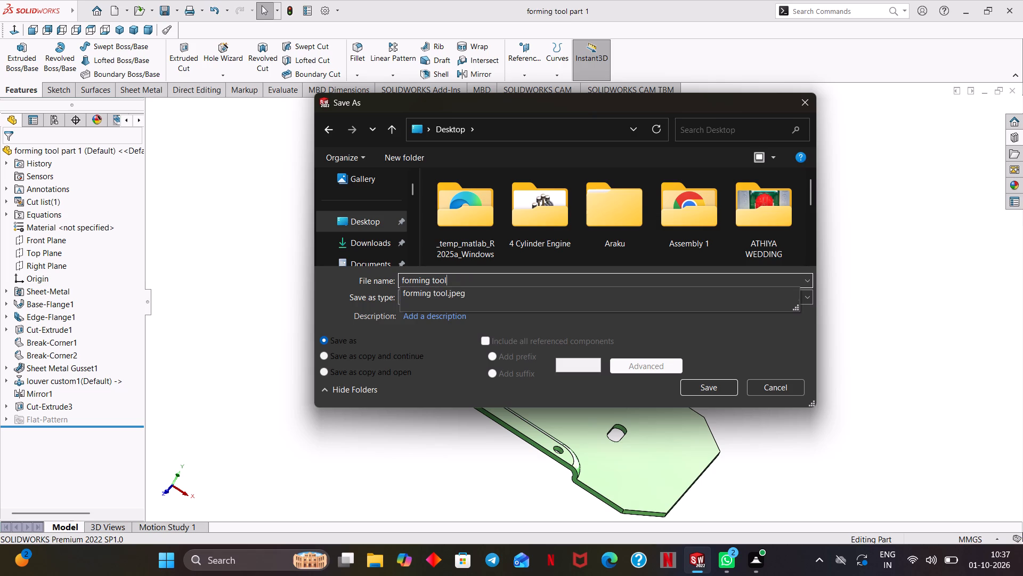
{"action": "key", "text": "period"}
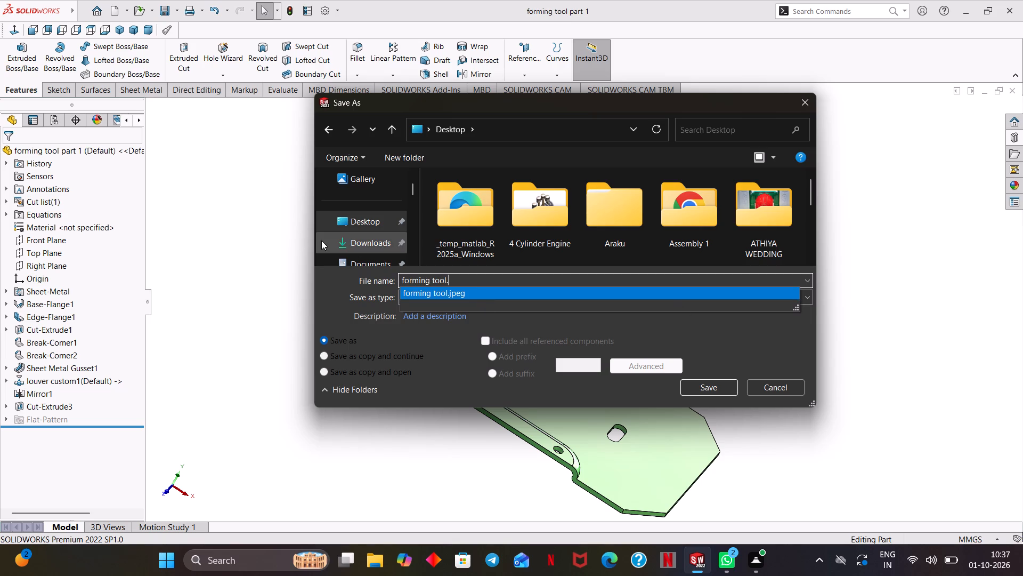
{"action": "left_click", "coordinate": [291, 290]}
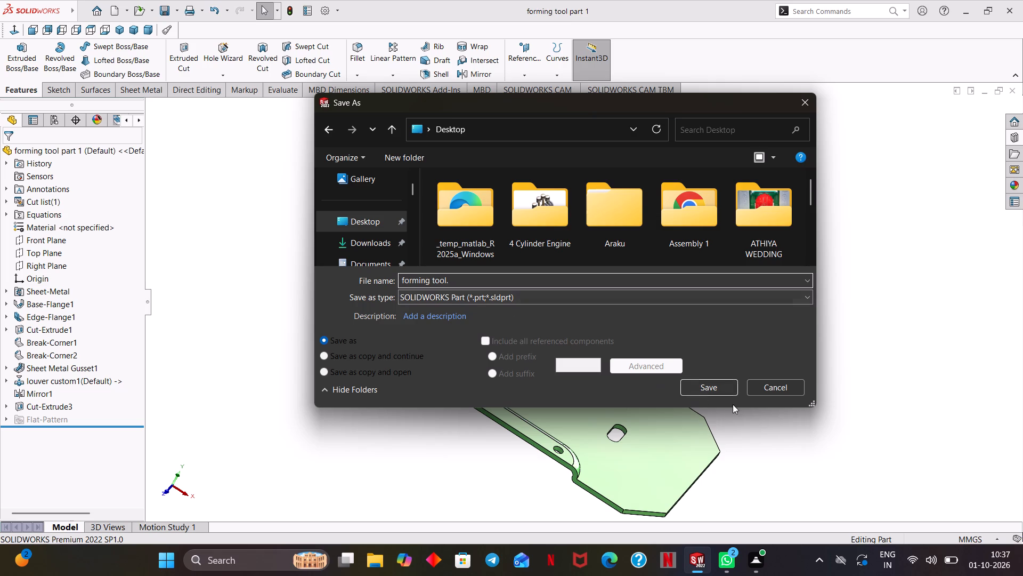
{"action": "left_click", "coordinate": [726, 391]}
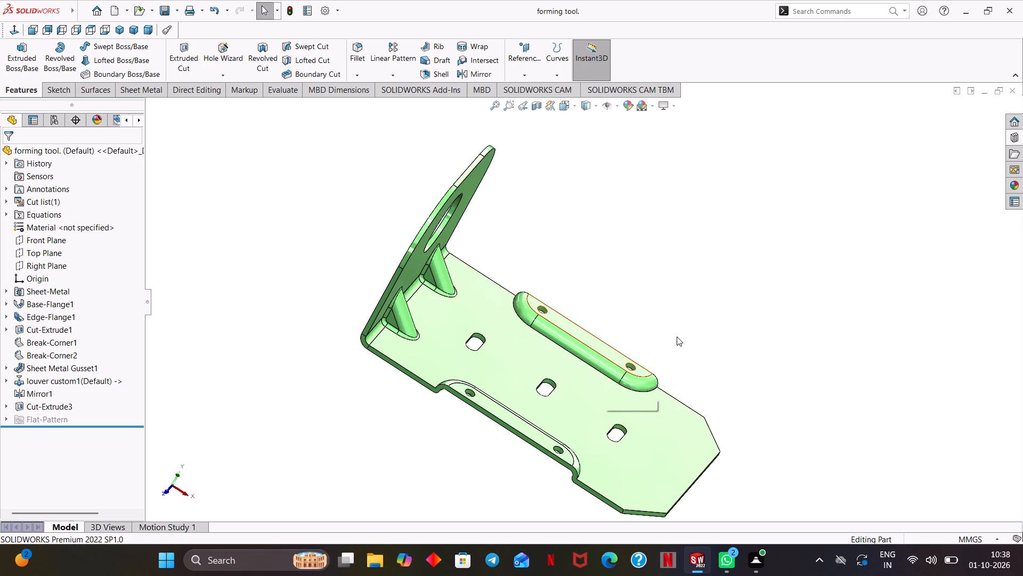
Flatten the sheet metal bracket into its flat pattern.
{"action": "middle_click_drag", "start_coordinate": [765, 389], "coordinate": [769, 342]}
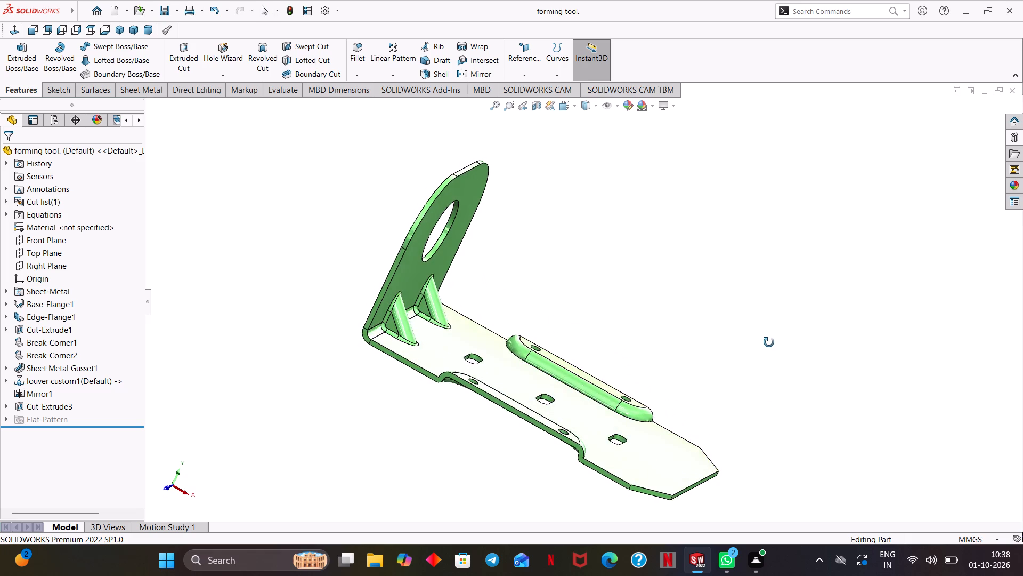
{"action": "middle_click_drag", "start_coordinate": [769, 342], "coordinate": [772, 355]}
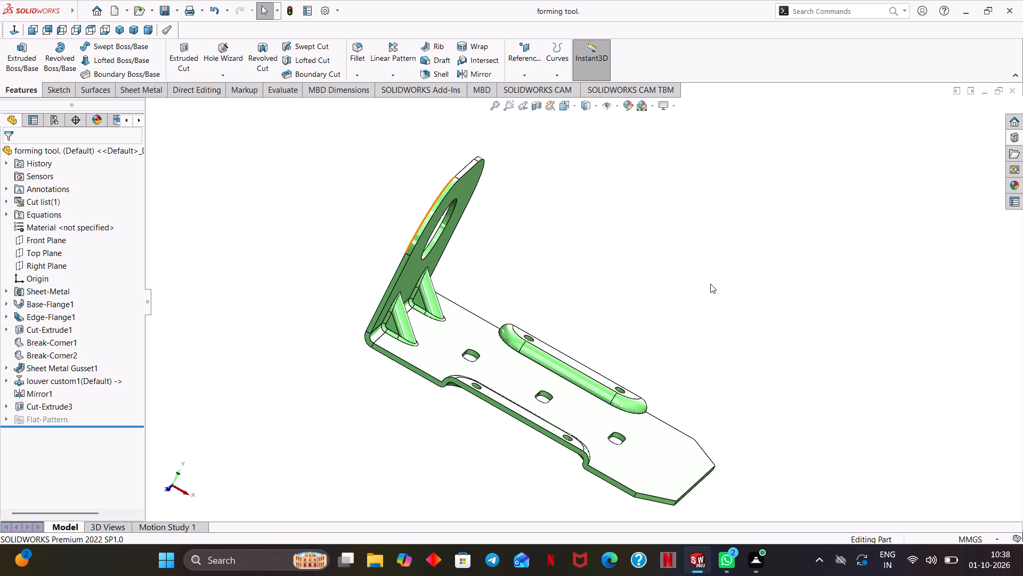
{"action": "middle_click_drag", "start_coordinate": [742, 300], "coordinate": [709, 284]}
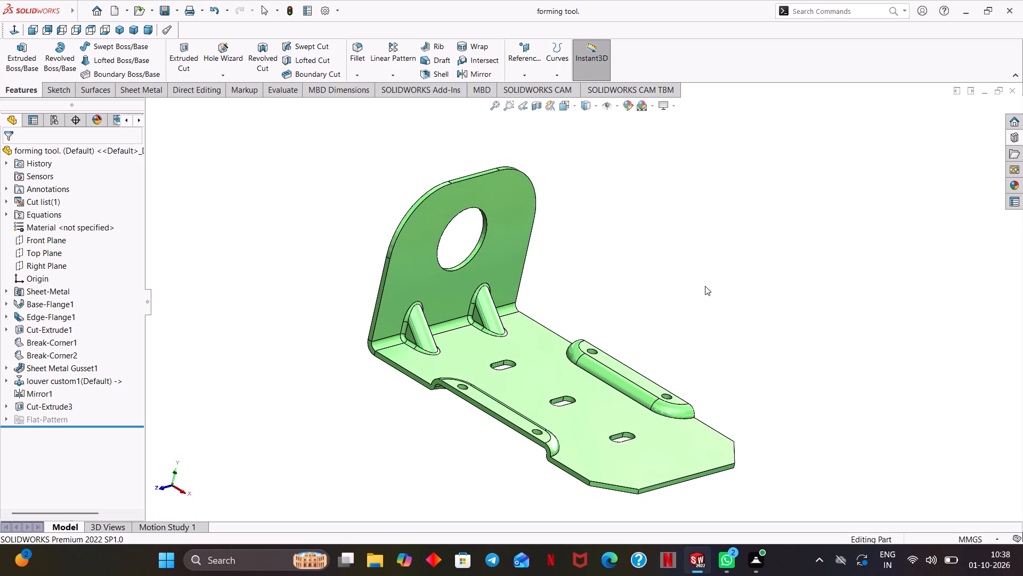
{"action": "left_click", "coordinate": [132, 94]}
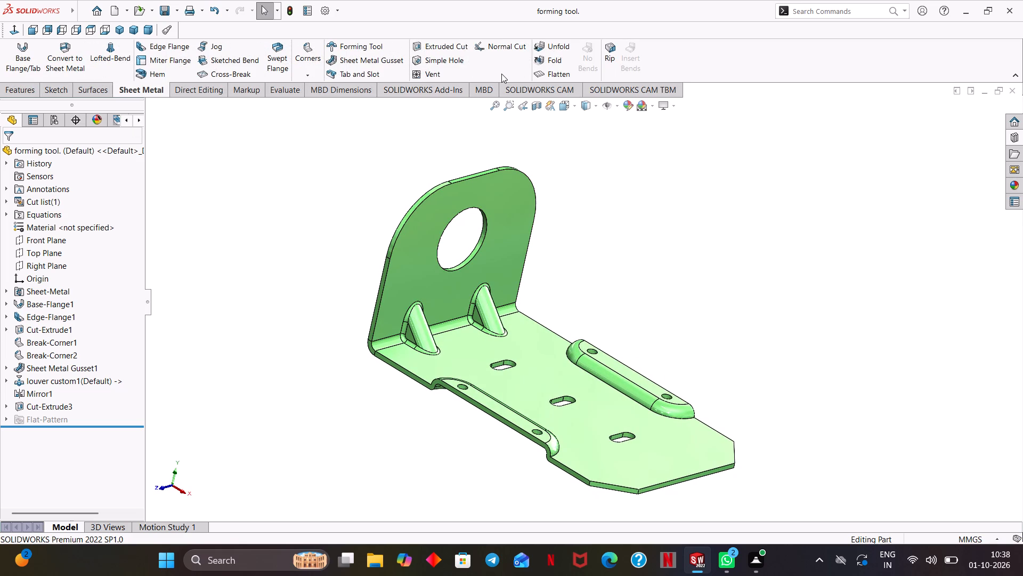
{"action": "left_click", "coordinate": [549, 73]}
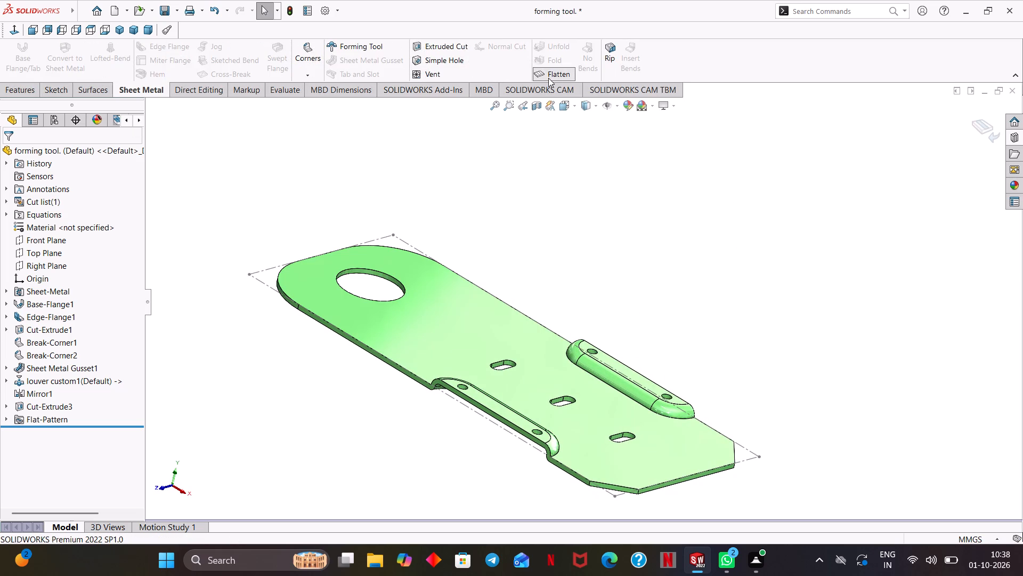
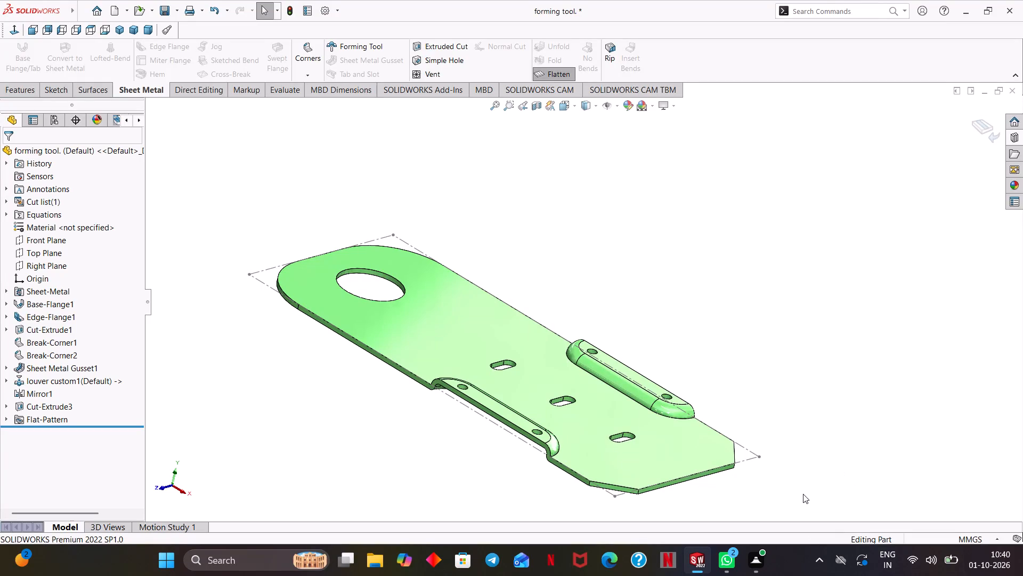
Examine the flattened bracket in front and isometric views and face-on from above.
{"action": "key", "text": "ctrl+8"}
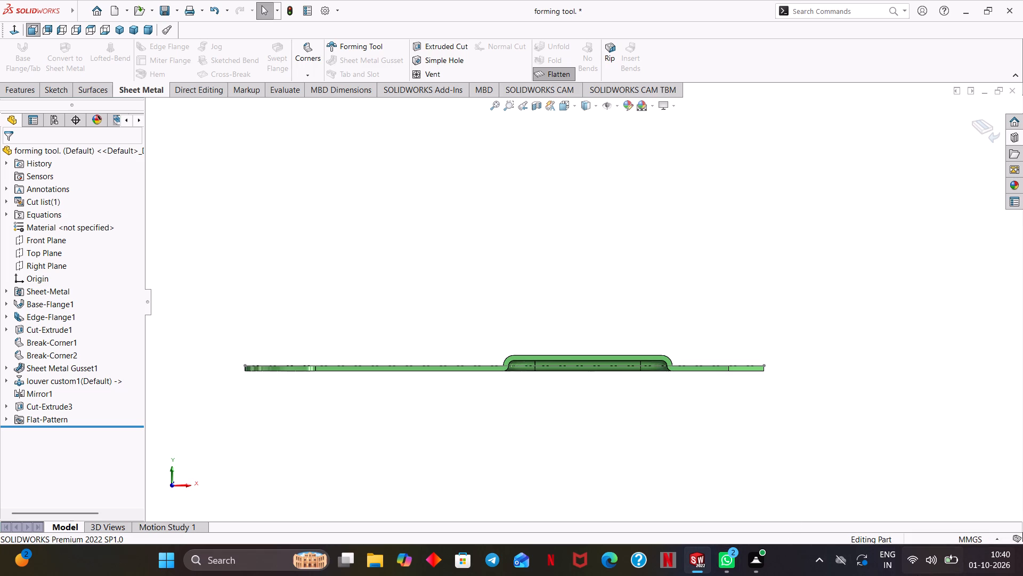
{"action": "key", "text": "ctrl+7"}
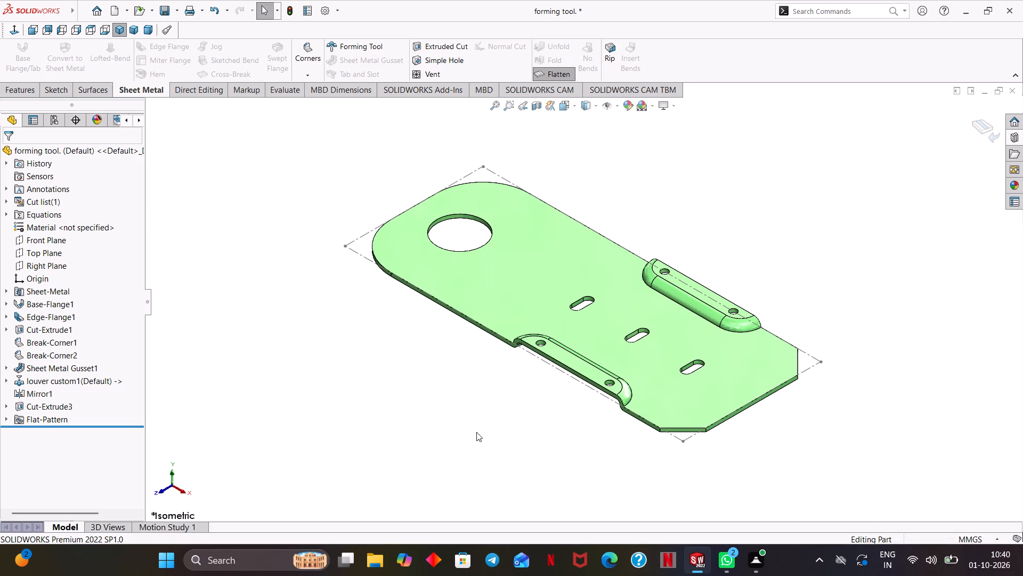
{"action": "middle_click_drag", "start_coordinate": [449, 423], "coordinate": [439, 436], "text": "ctrl"}
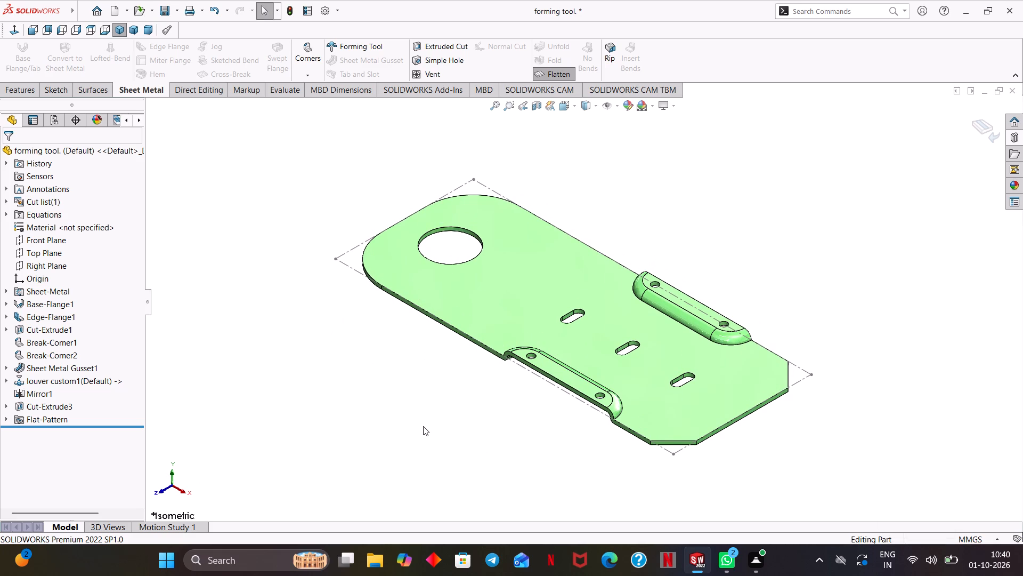
{"action": "middle_click_drag", "start_coordinate": [423, 426], "coordinate": [395, 442], "text": "ctrl"}
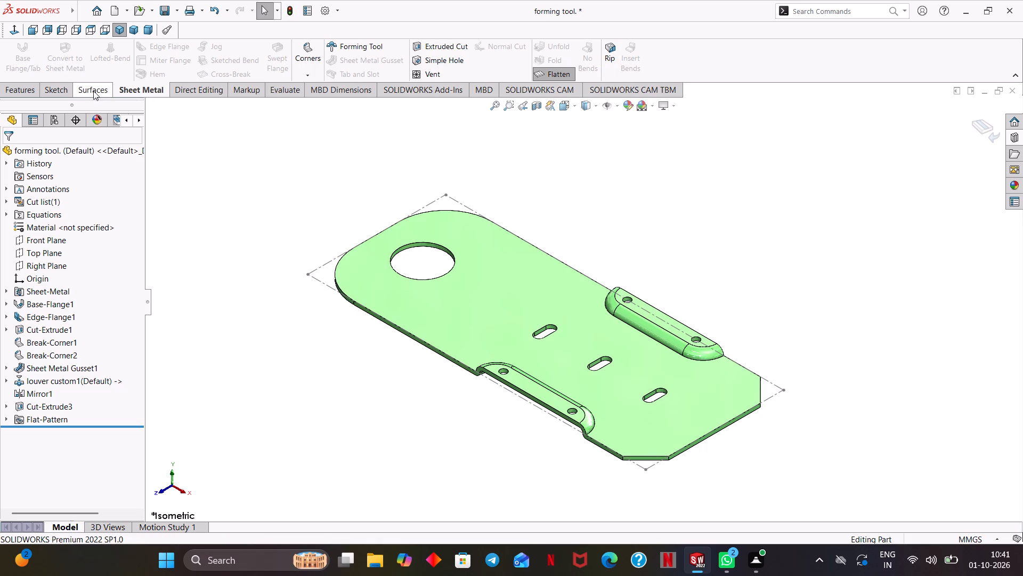
{"action": "left_click", "coordinate": [11, 27]}
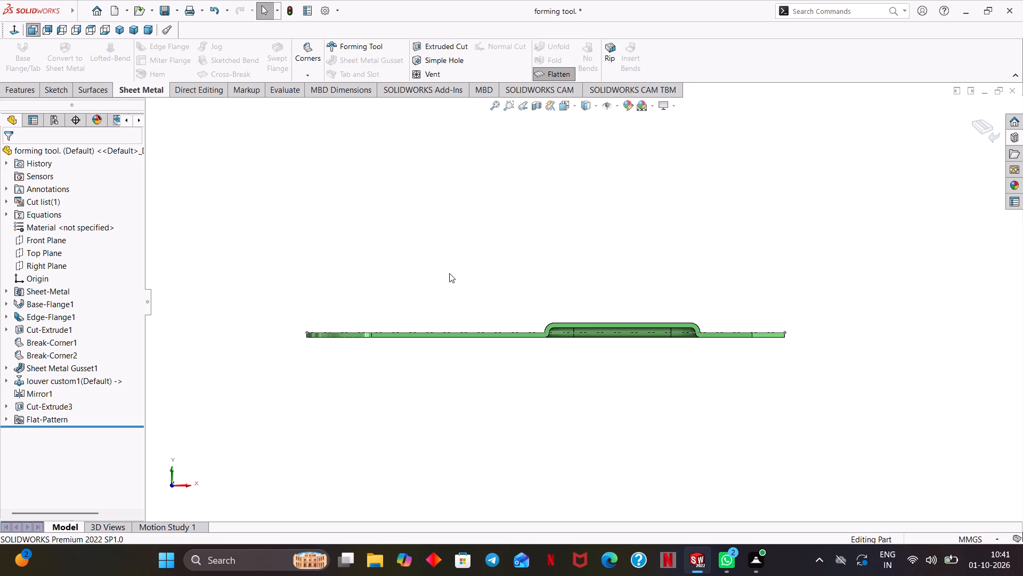
{"action": "right_click", "coordinate": [449, 306]}
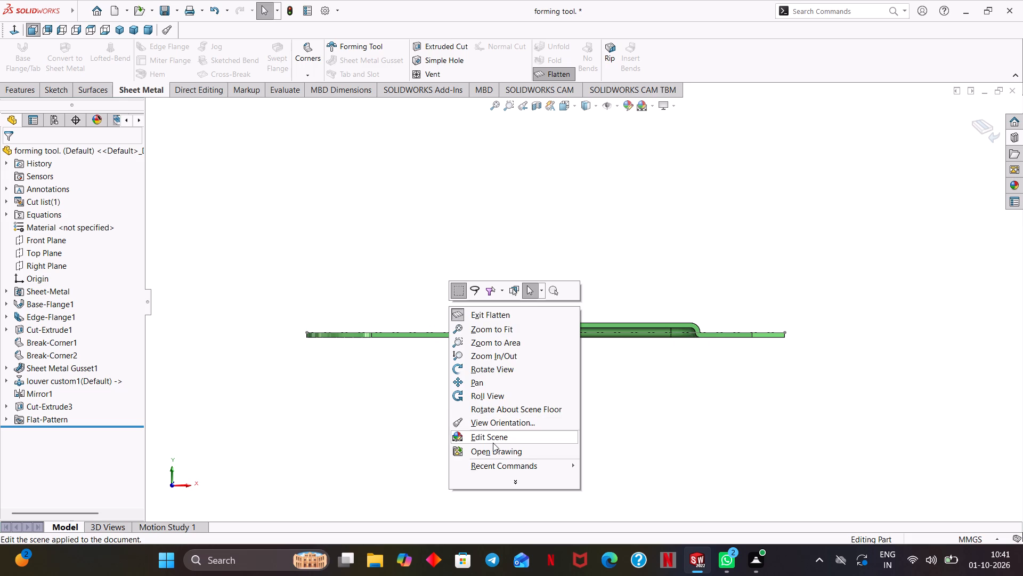
{"action": "left_click", "coordinate": [381, 271]}
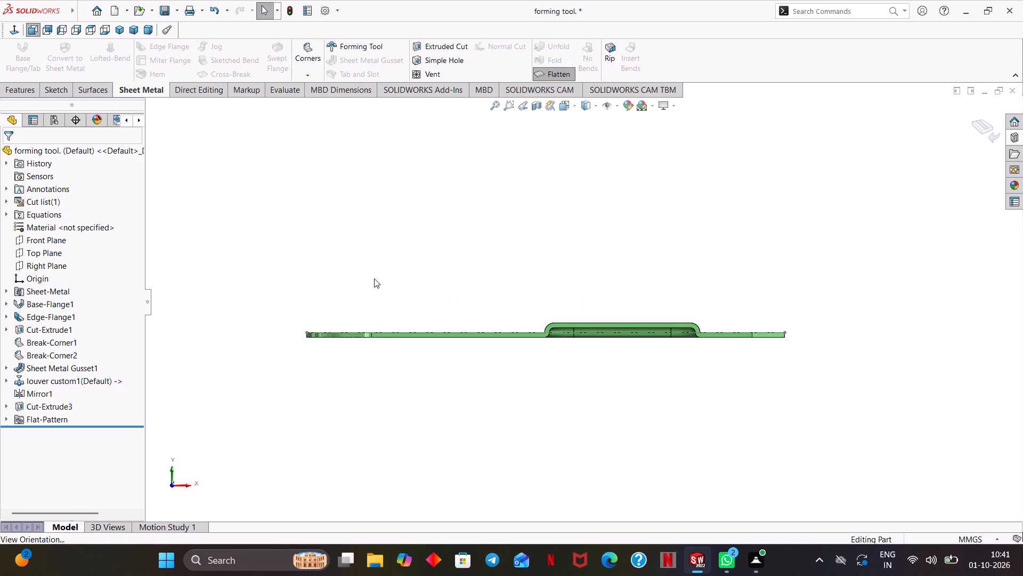
{"action": "right_click", "coordinate": [390, 335]}
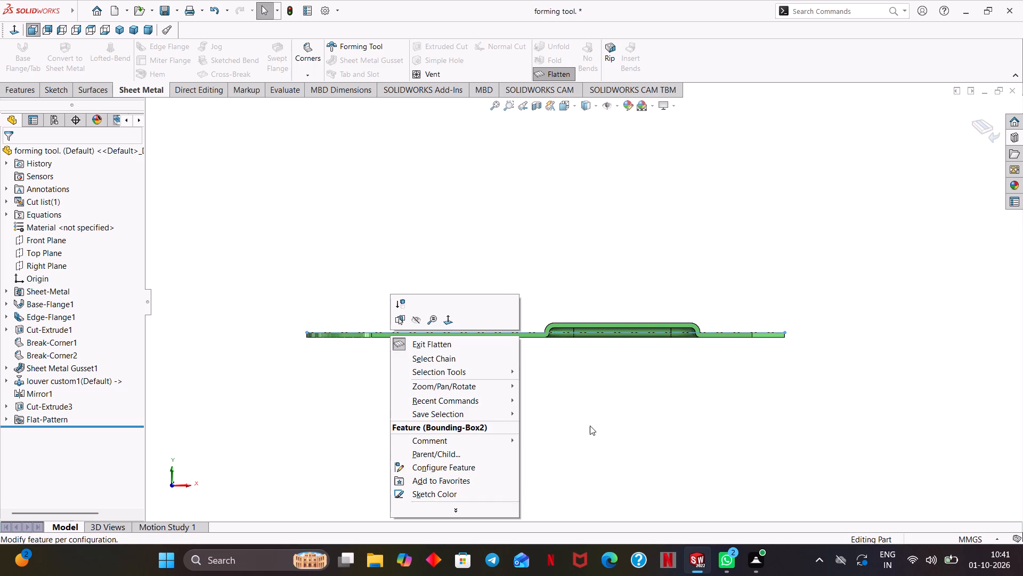
{"action": "left_click", "coordinate": [590, 426]}
{"action": "middle_click_drag", "start_coordinate": [556, 402], "coordinate": [536, 512]}
{"action": "middle_click_drag", "start_coordinate": [522, 438], "coordinate": [558, 530]}
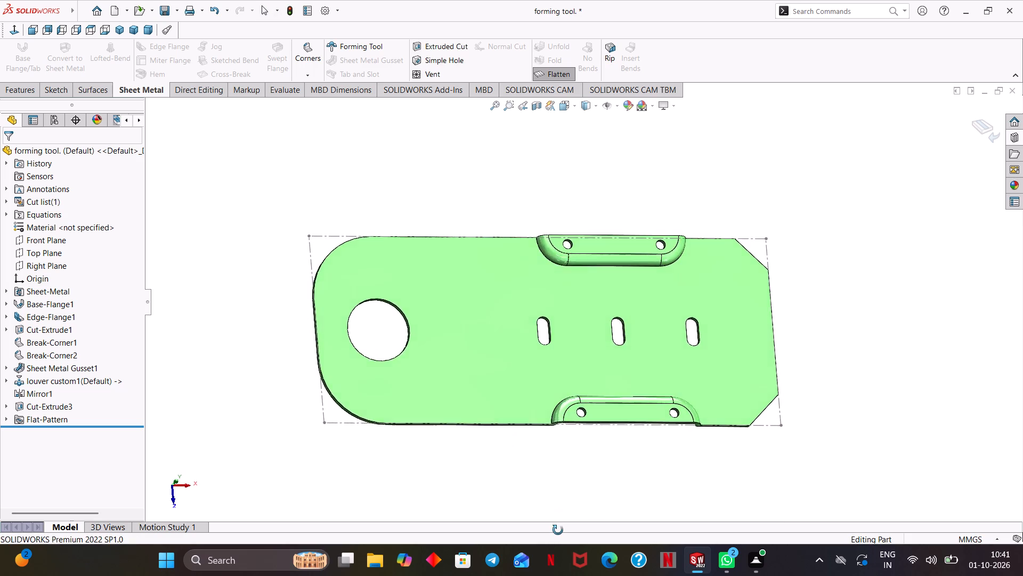
{"action": "middle_click_drag", "start_coordinate": [558, 530], "coordinate": [551, 537]}
{"action": "middle_click_drag", "start_coordinate": [565, 473], "coordinate": [557, 497]}
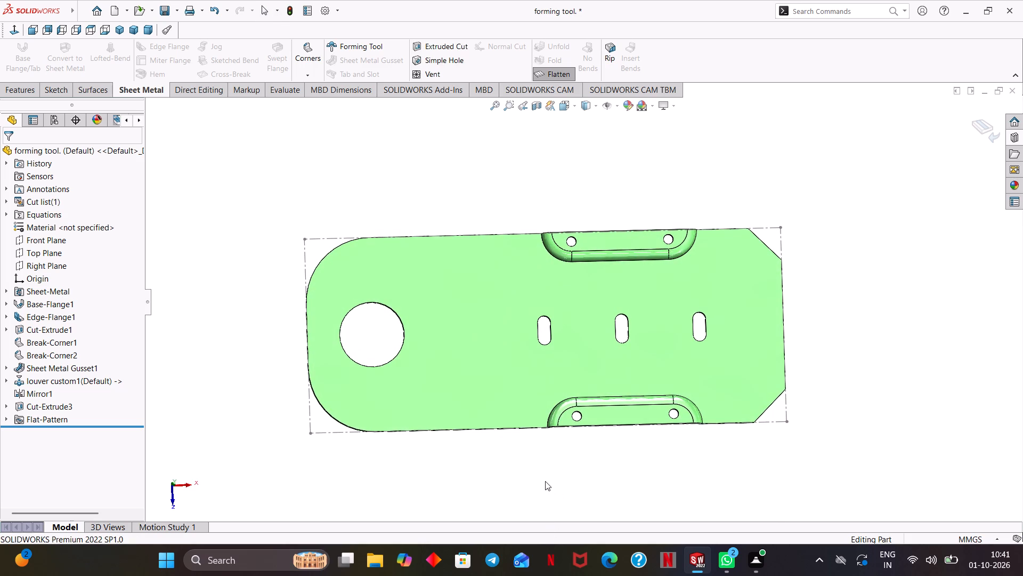
{"action": "key", "text": "ctrl+8"}
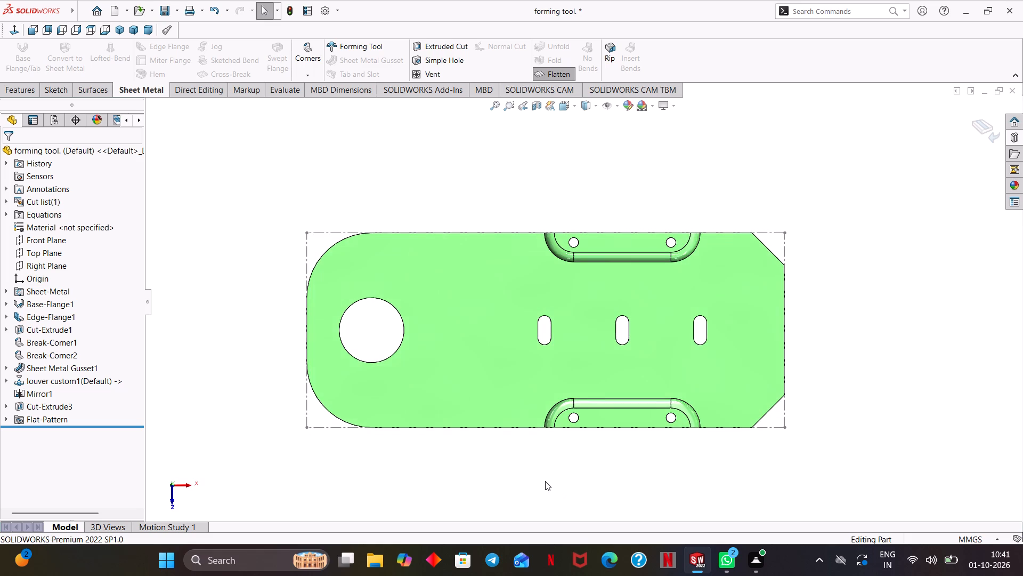
Start a DXF export of the flat pattern to the Desktop under the file name "forming tool.".
{"action": "right_click", "coordinate": [480, 337]}
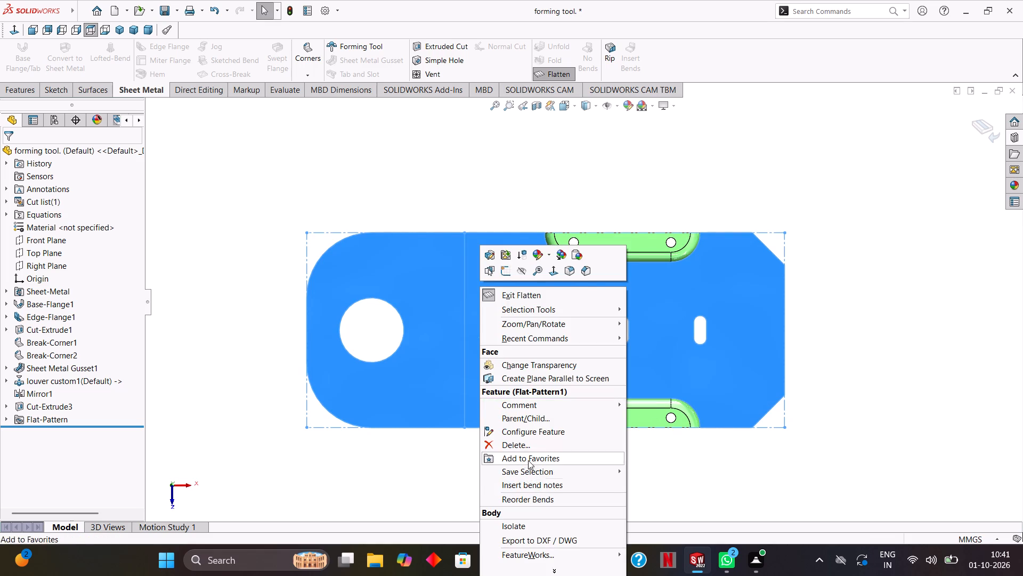
{"action": "left_click", "coordinate": [549, 540]}
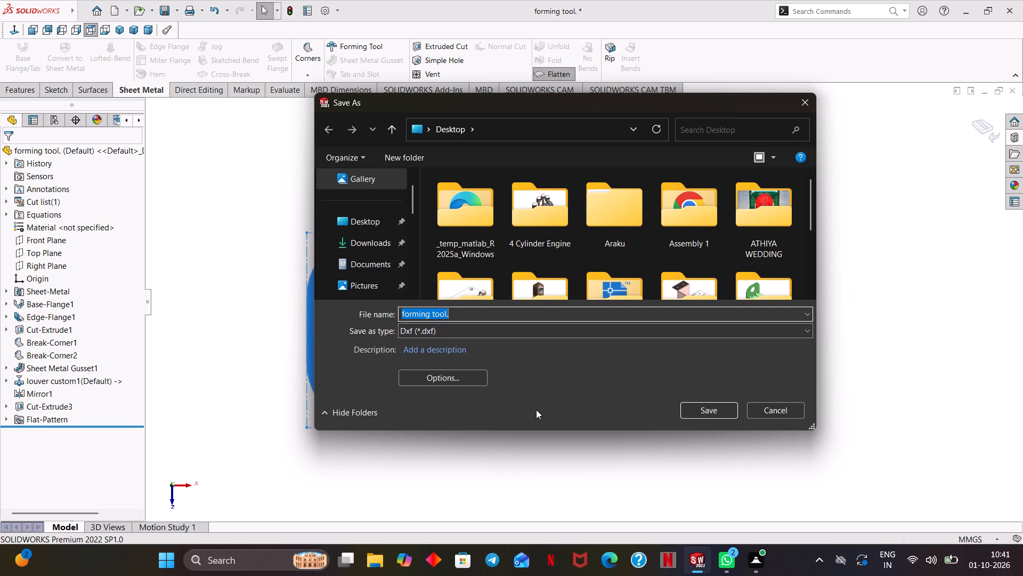
{"action": "left_click", "coordinate": [338, 223]}
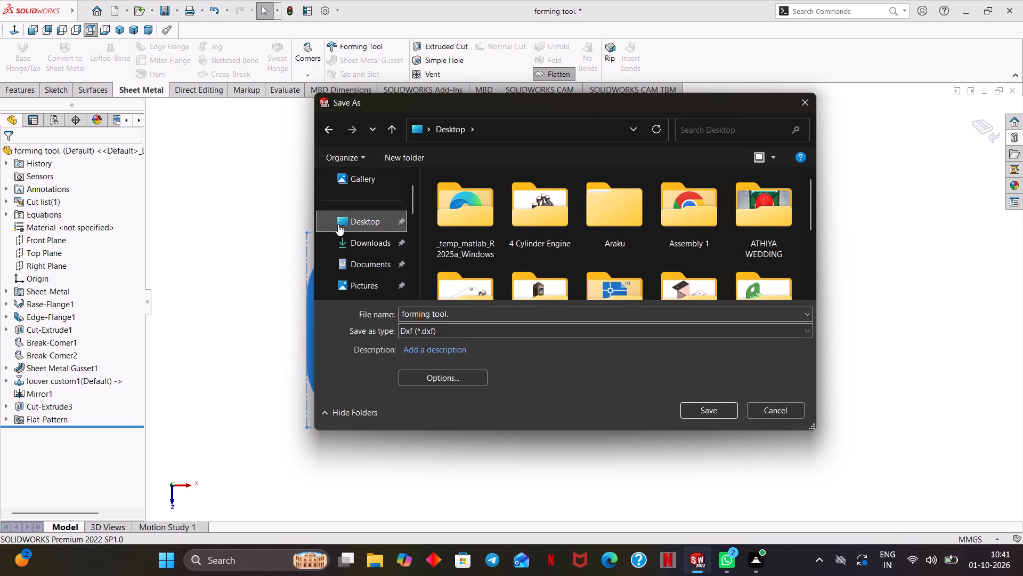
{"action": "left_click", "coordinate": [699, 408]}
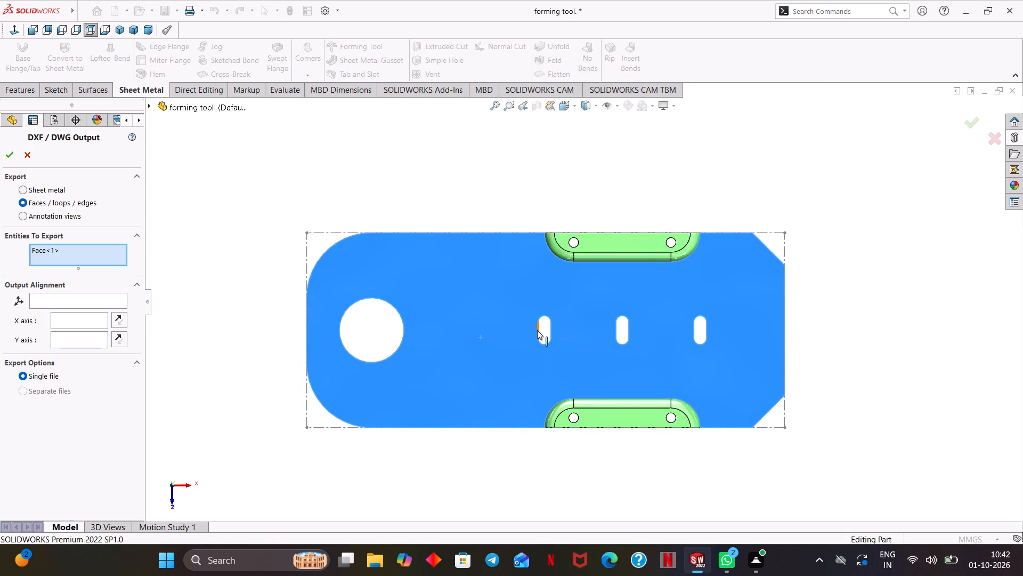
Export as sheet metal, adding hidden edges, bend lines, library features, forming tools and bounding box to the geometry, and save the DXF.
{"action": "left_click", "coordinate": [26, 188]}
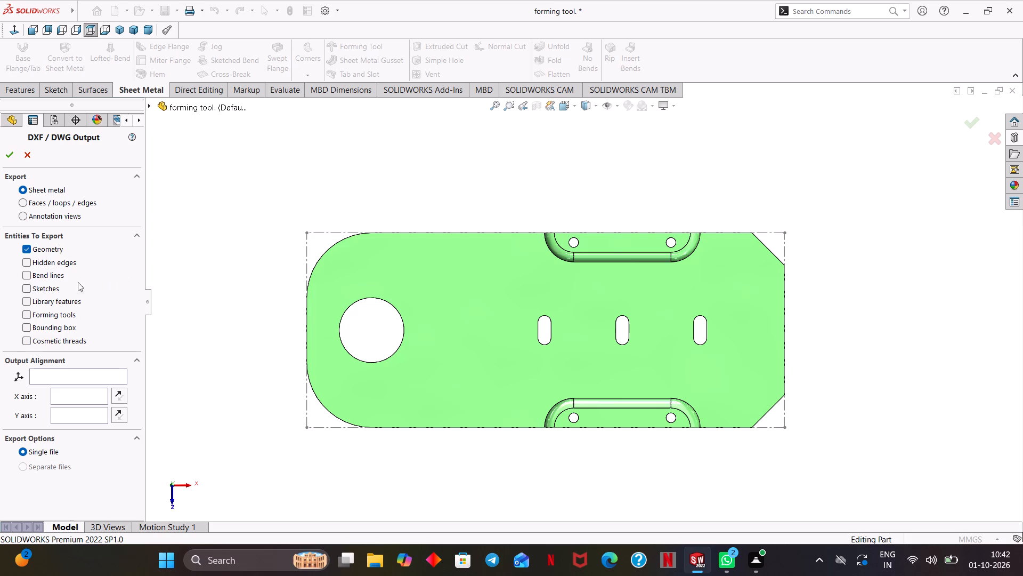
{"action": "left_click", "coordinate": [51, 260]}
{"action": "left_click", "coordinate": [48, 273]}
{"action": "left_click", "coordinate": [52, 300]}
{"action": "left_click", "coordinate": [55, 317]}
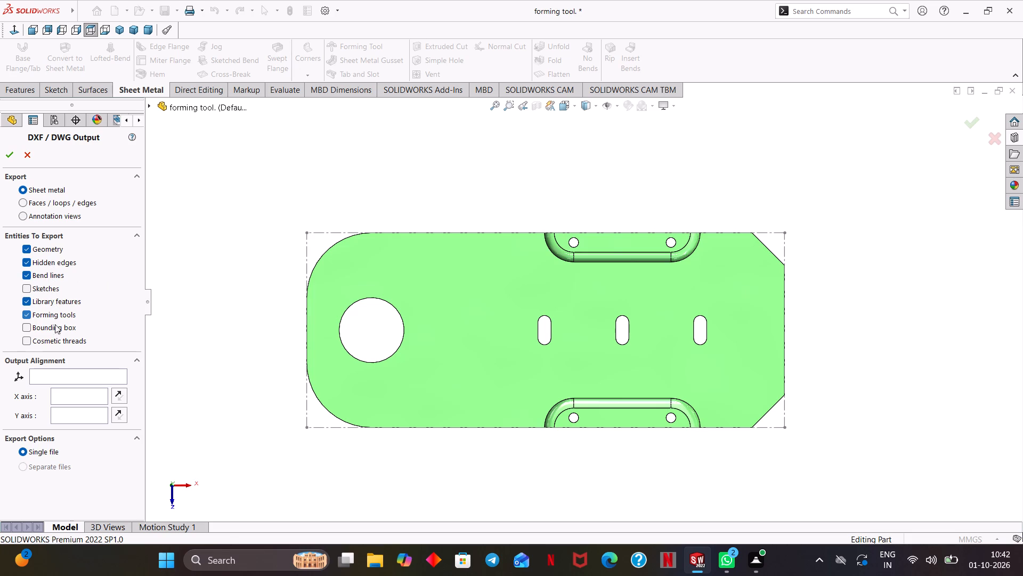
{"action": "left_click", "coordinate": [55, 328]}
{"action": "left_click", "coordinate": [38, 371]}
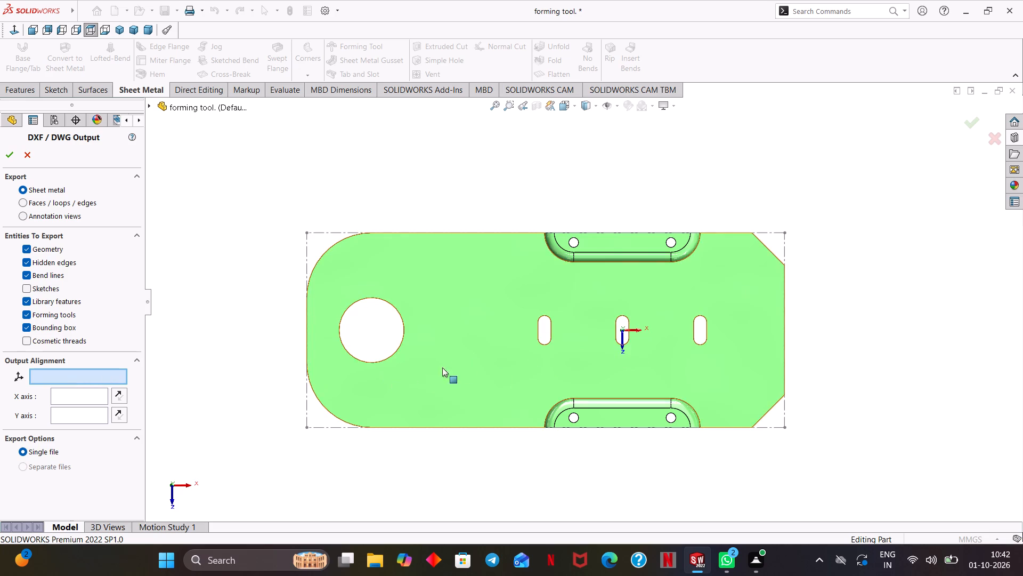
{"action": "left_click", "coordinate": [622, 332]}
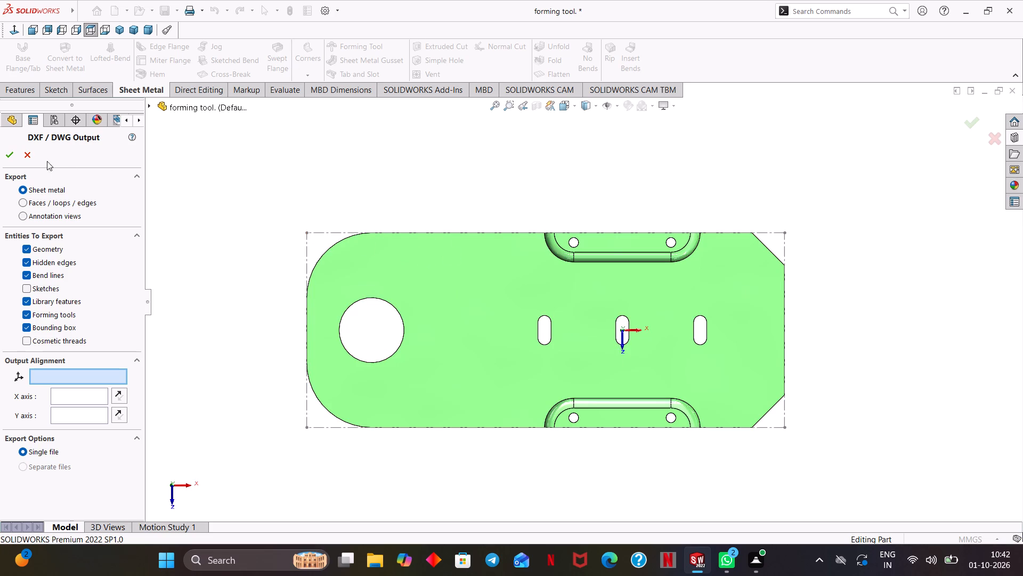
{"action": "left_click", "coordinate": [7, 158]}
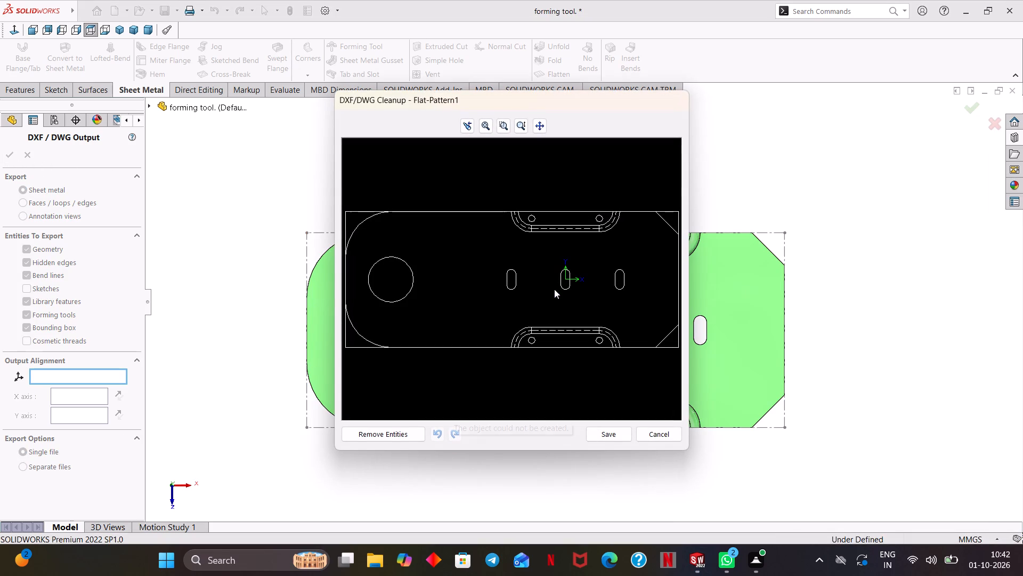
{"action": "left_click", "coordinate": [616, 436]}
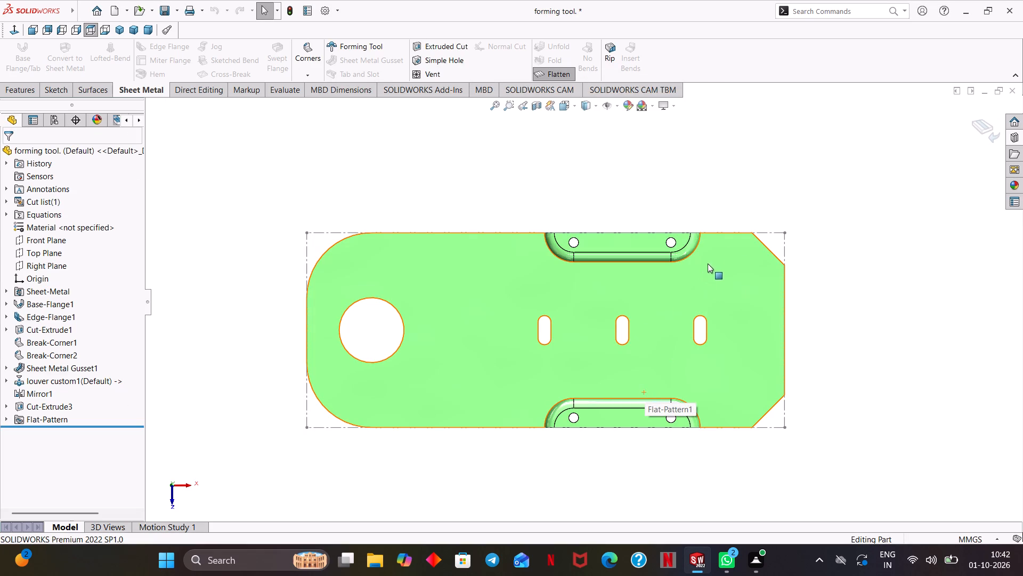
Exit the flat pattern to return the bracket to its folded state.
{"action": "left_click", "coordinate": [996, 132]}
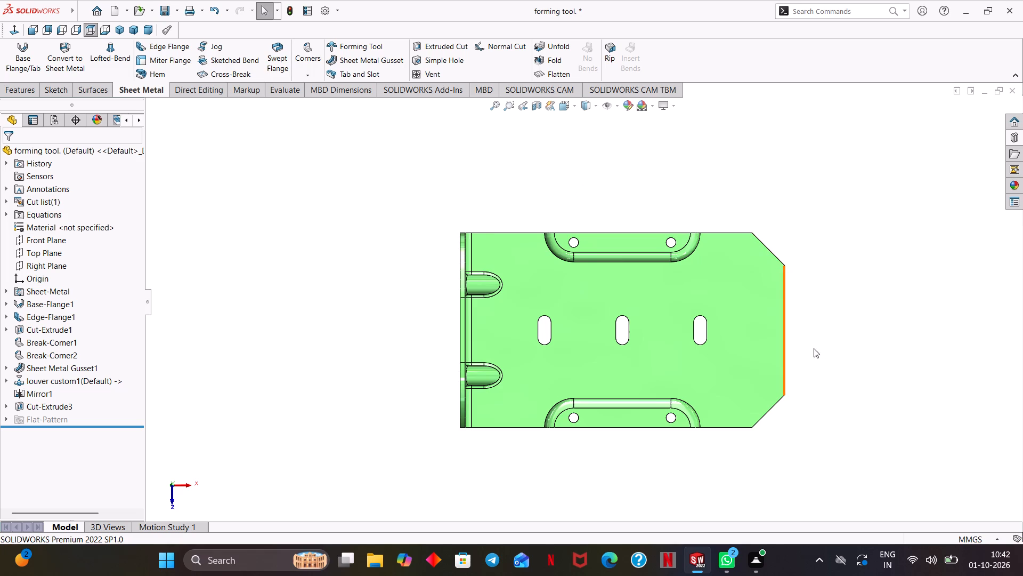
Examine the folded bracket from several angles, including the slots and louver holes of the last extruded cut.
{"action": "middle_click_drag", "start_coordinate": [809, 344], "coordinate": [831, 331]}
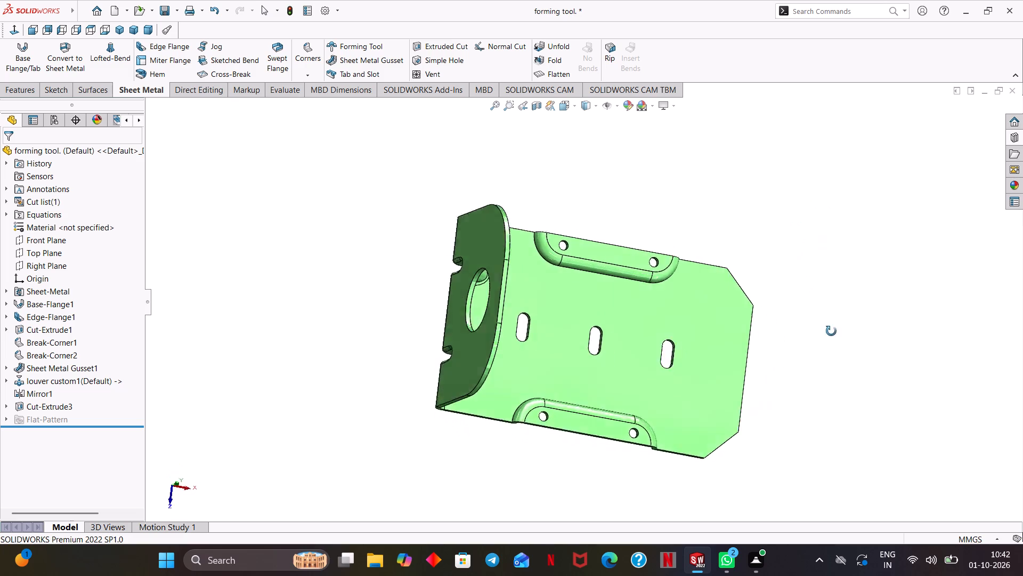
{"action": "middle_click_drag", "start_coordinate": [831, 331], "coordinate": [821, 369]}
{"action": "key", "text": "ctrl+7"}
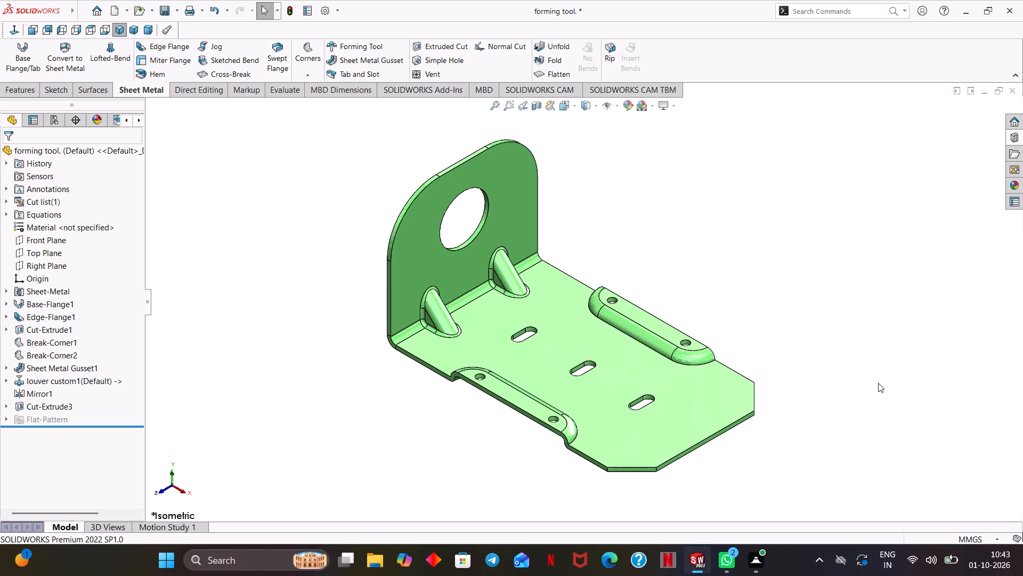
{"action": "middle_click_drag", "start_coordinate": [816, 350], "coordinate": [799, 342], "text": "ctrl"}
{"action": "middle_click_drag", "start_coordinate": [781, 377], "coordinate": [786, 378]}
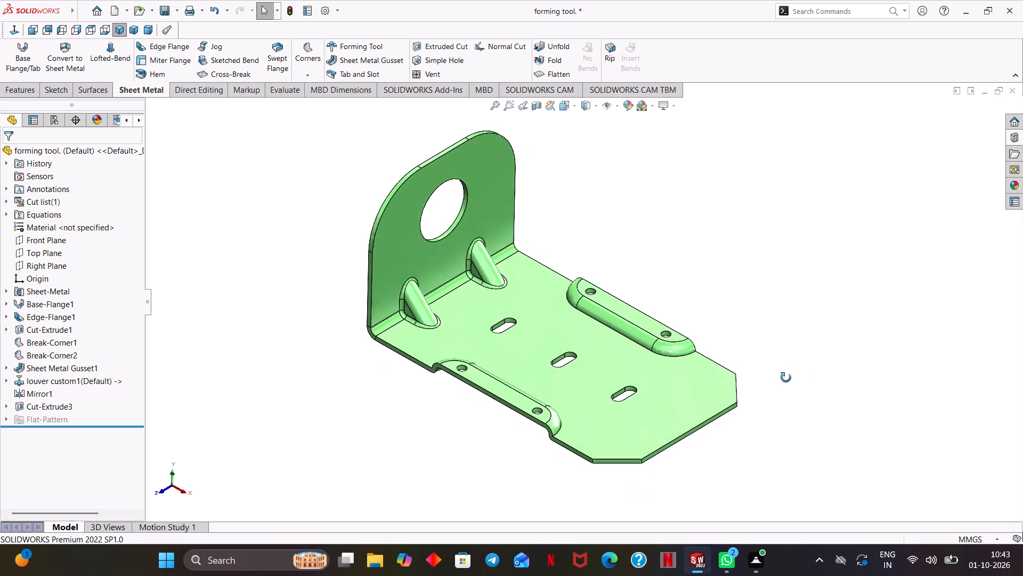
{"action": "middle_click_drag", "start_coordinate": [786, 378], "coordinate": [778, 383]}
{"action": "key", "text": "ctrl+7"}
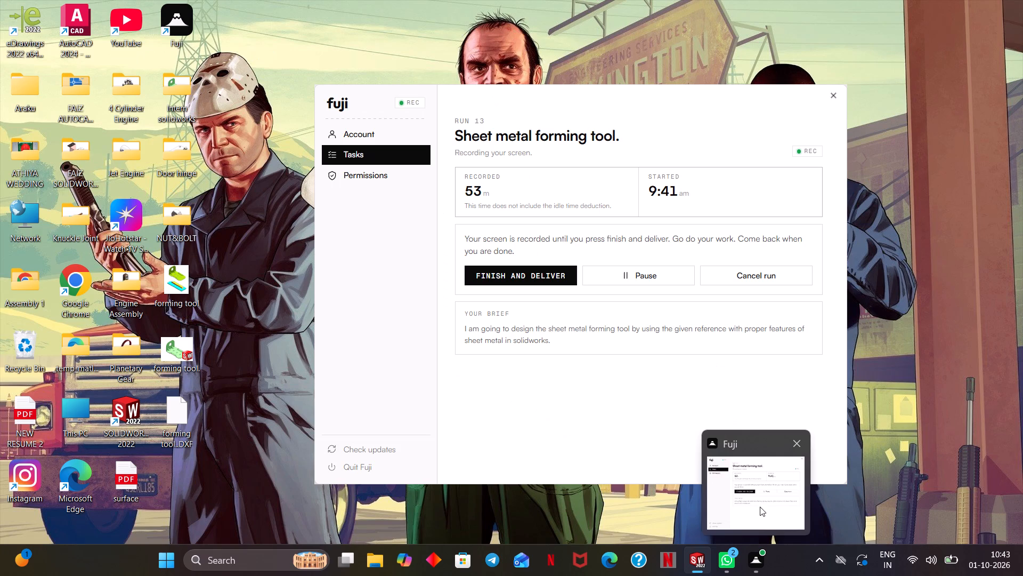
{"action": "middle_click_drag", "start_coordinate": [751, 303], "coordinate": [768, 298]}
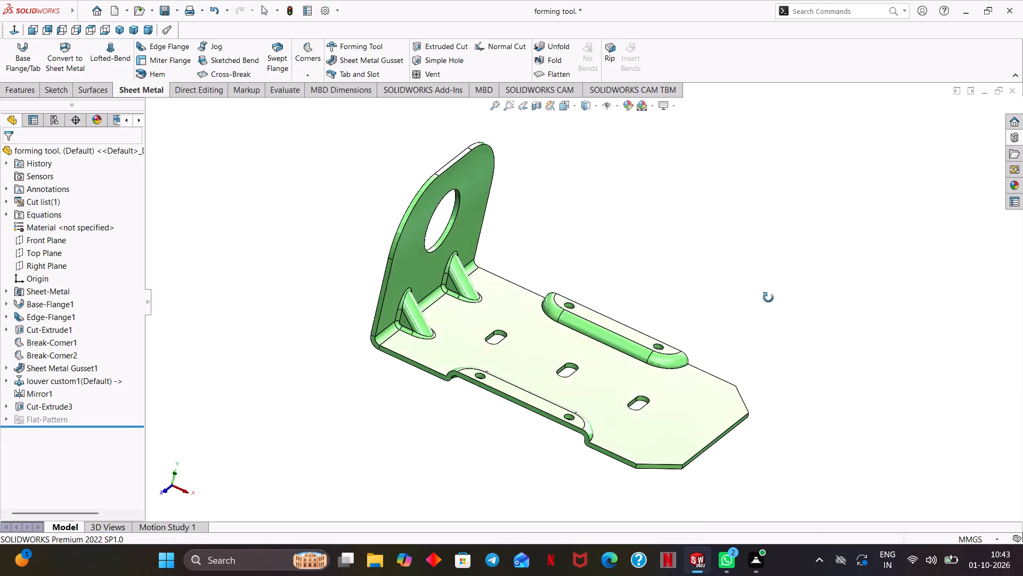
{"action": "middle_click_drag", "start_coordinate": [768, 298], "coordinate": [751, 293]}
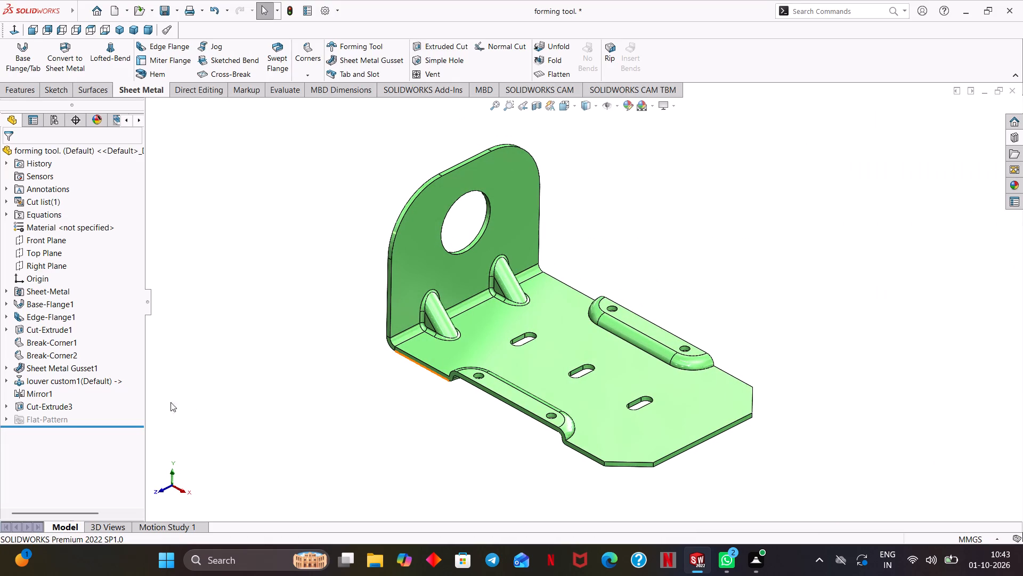
{"action": "left_click", "coordinate": [67, 410]}
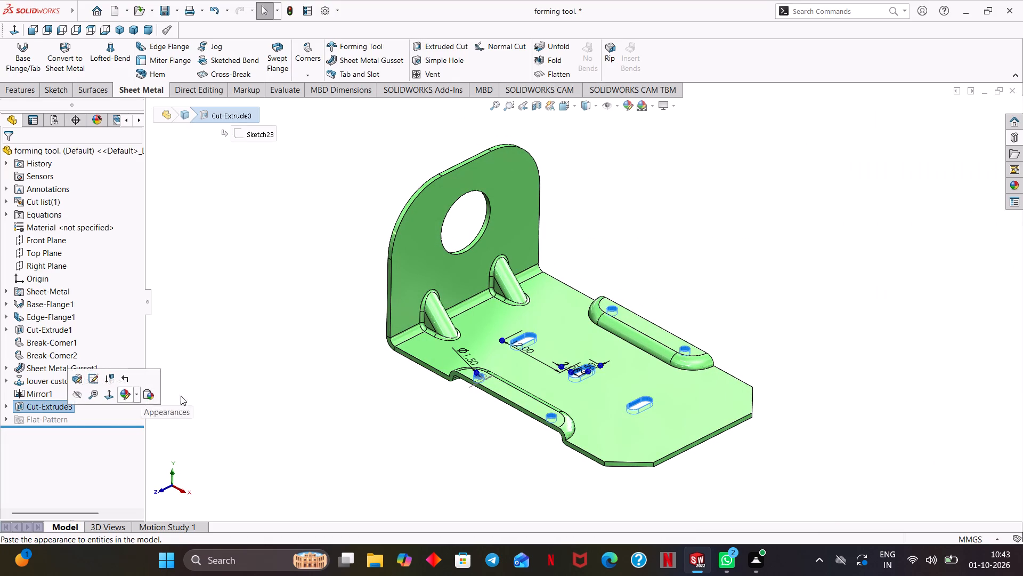
{"action": "left_click", "coordinate": [263, 407]}
{"action": "scroll", "coordinate": [395, 431], "scroll_direction": "down", "scroll_amount": 1}
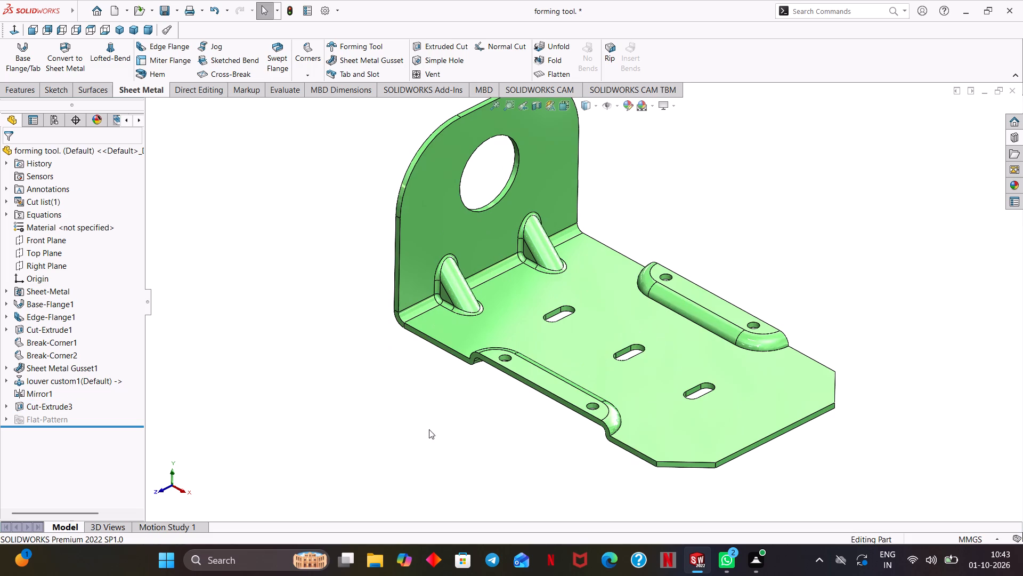
{"action": "scroll", "coordinate": [446, 427], "scroll_direction": "up", "scroll_amount": 1}
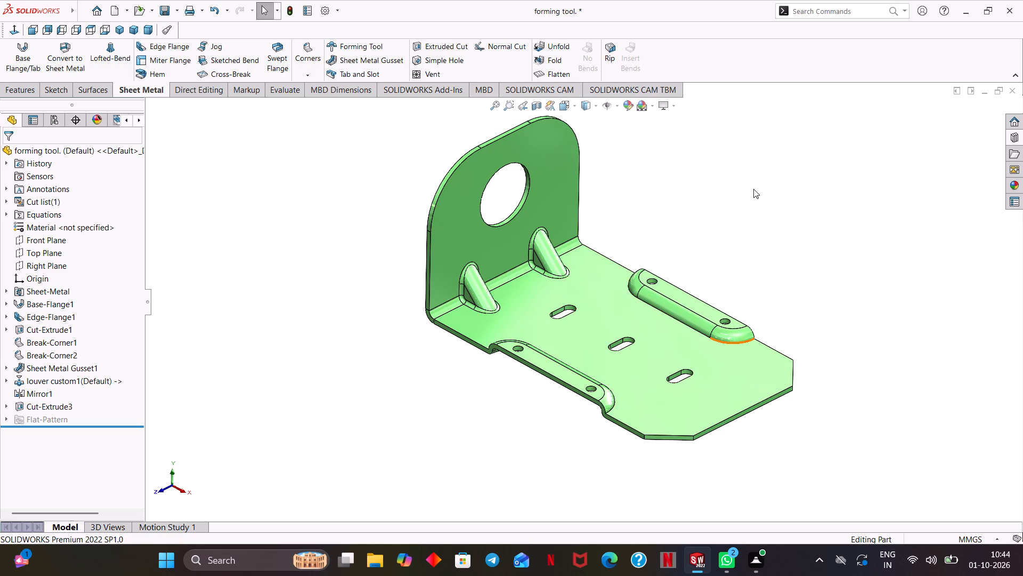
{"action": "middle_click", "coordinate": [768, 203]}
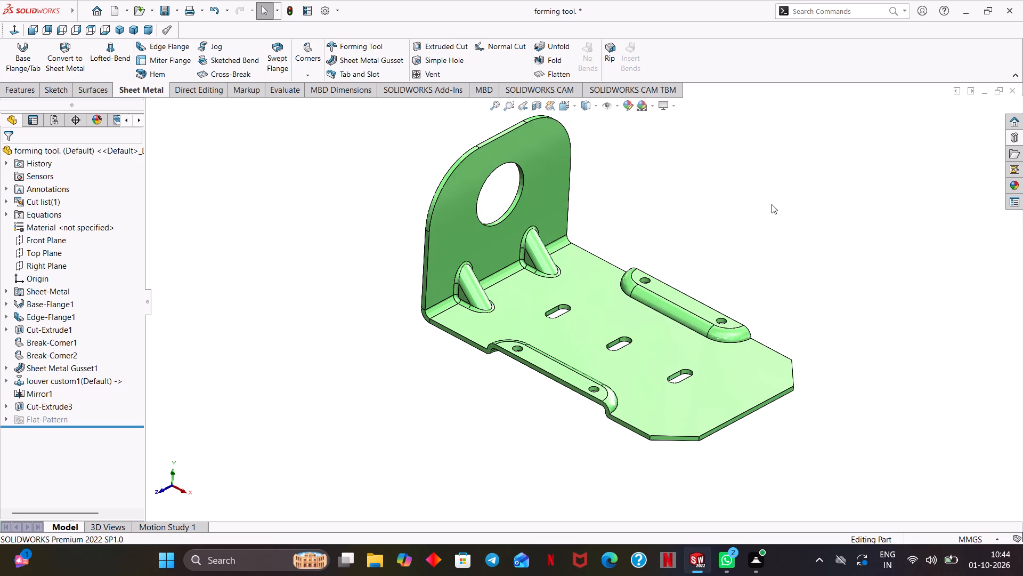
{"action": "middle_click_drag", "start_coordinate": [772, 239], "coordinate": [772, 239]}
Examine the folded bracket from above, below and the sides, including the flange hole, gussets, slots and edge louvers.
{"action": "middle_click_drag", "start_coordinate": [772, 239], "coordinate": [779, 259]}
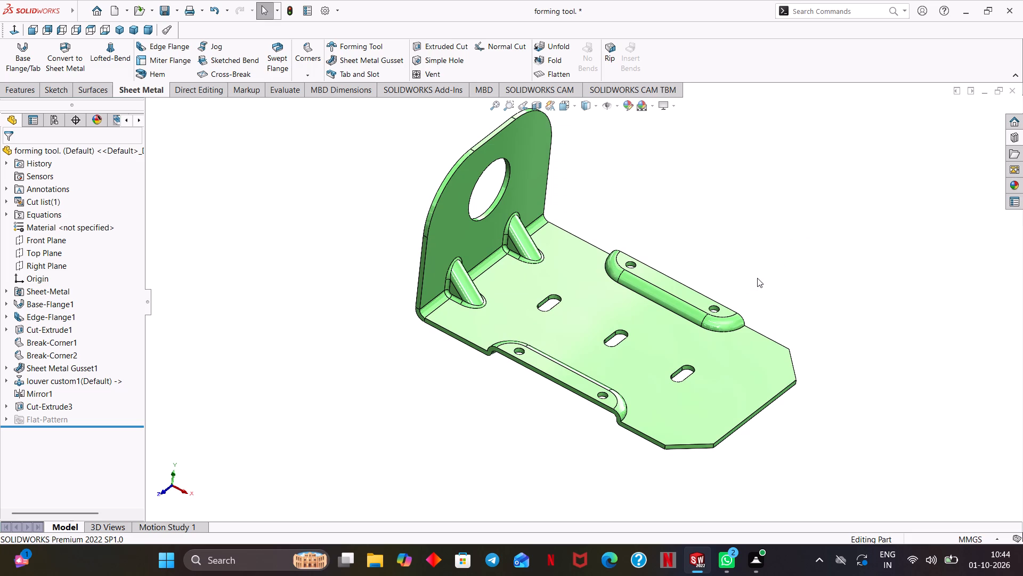
{"action": "middle_click_drag", "start_coordinate": [757, 278], "coordinate": [754, 252]}
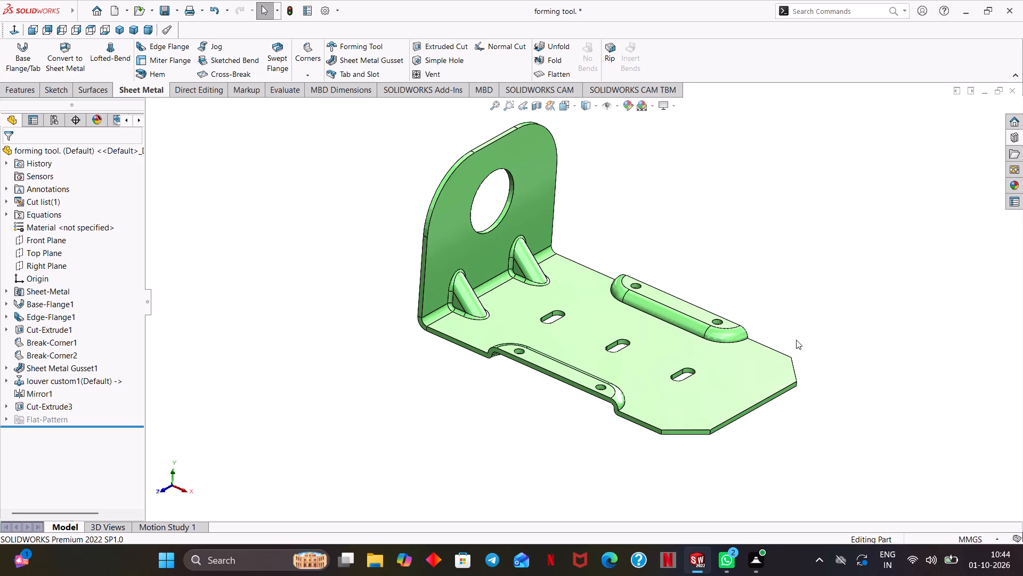
{"action": "middle_click_drag", "start_coordinate": [801, 340], "coordinate": [748, 396]}
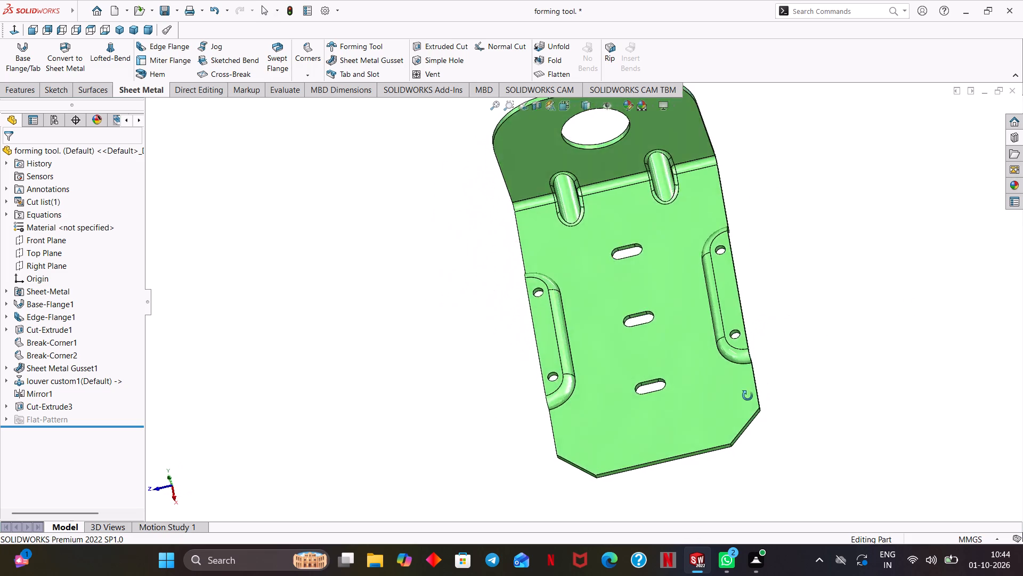
{"action": "middle_click_drag", "start_coordinate": [748, 396], "coordinate": [550, 409]}
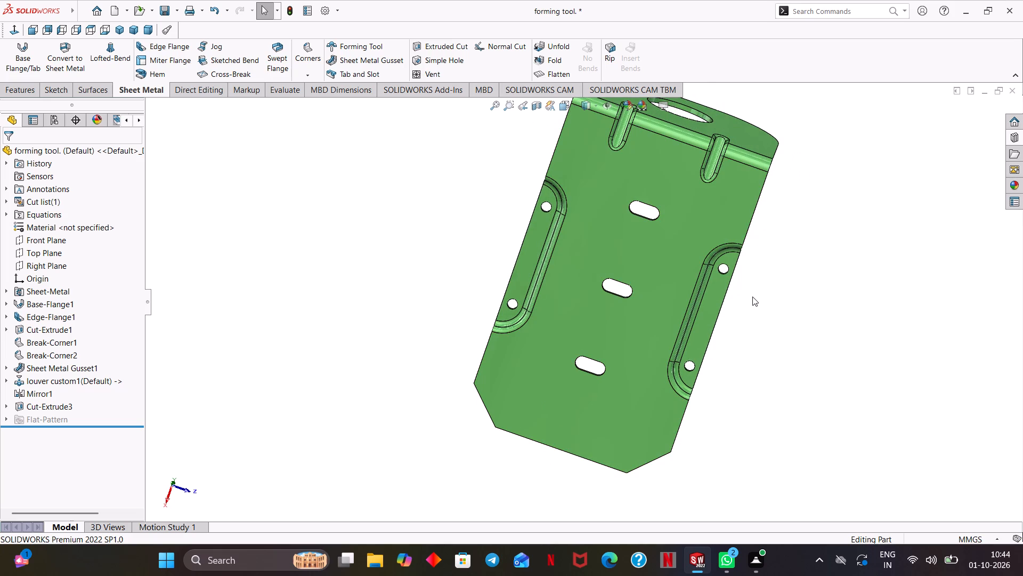
{"action": "middle_click_drag", "start_coordinate": [823, 269], "coordinate": [678, 169]}
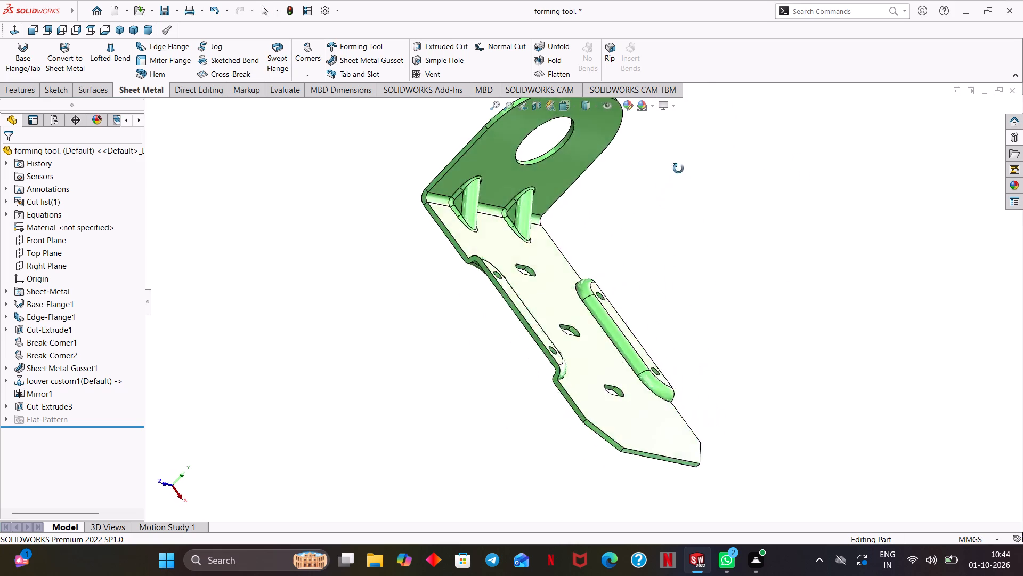
{"action": "middle_click_drag", "start_coordinate": [678, 169], "coordinate": [693, 122]}
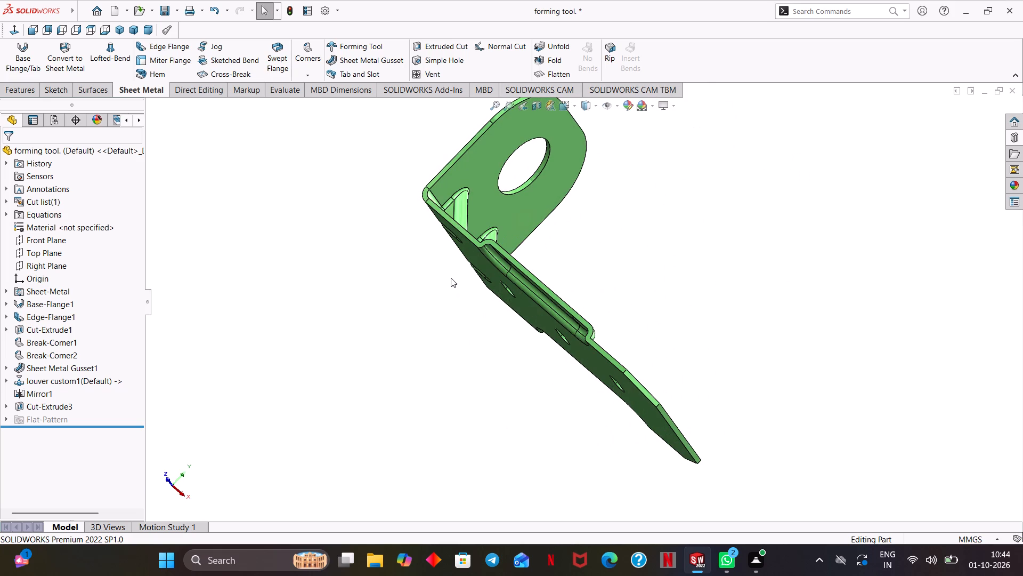
{"action": "middle_click_drag", "start_coordinate": [413, 307], "coordinate": [473, 375], "text": "ctrl"}
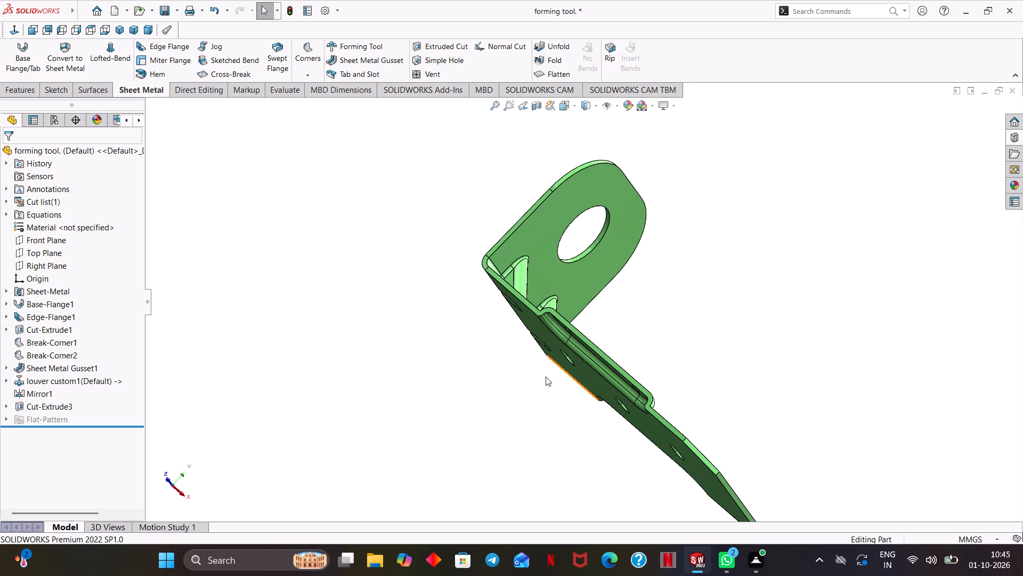
{"action": "middle_click_drag", "start_coordinate": [462, 363], "coordinate": [445, 466]}
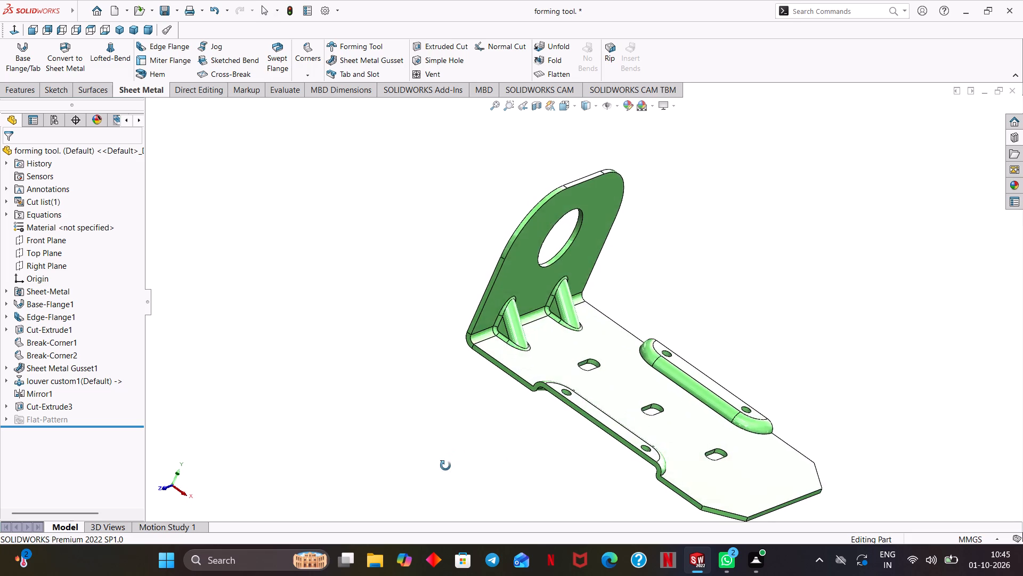
{"action": "middle_click_drag", "start_coordinate": [445, 466], "coordinate": [409, 443]}
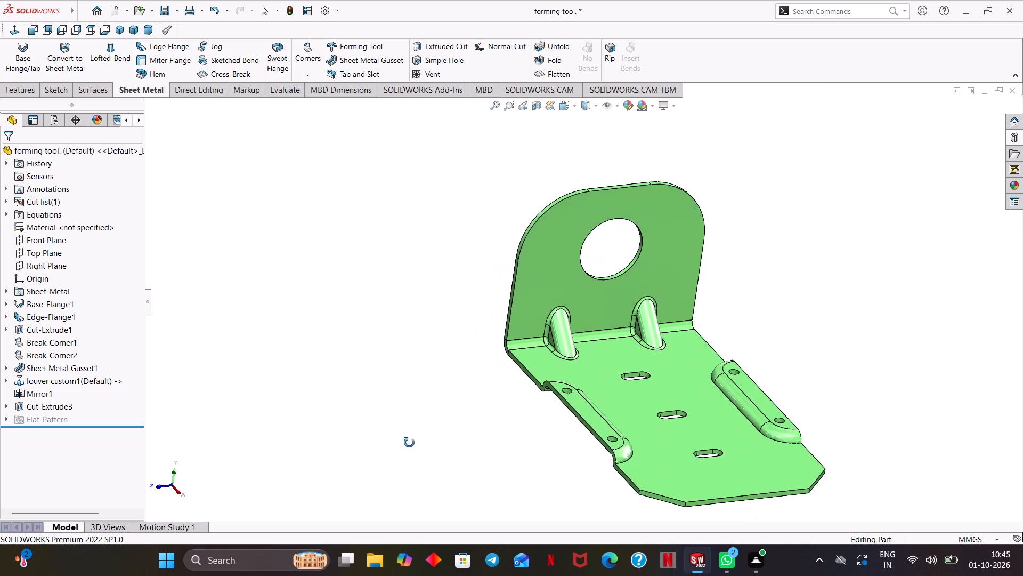
{"action": "middle_click_drag", "start_coordinate": [409, 443], "coordinate": [493, 473]}
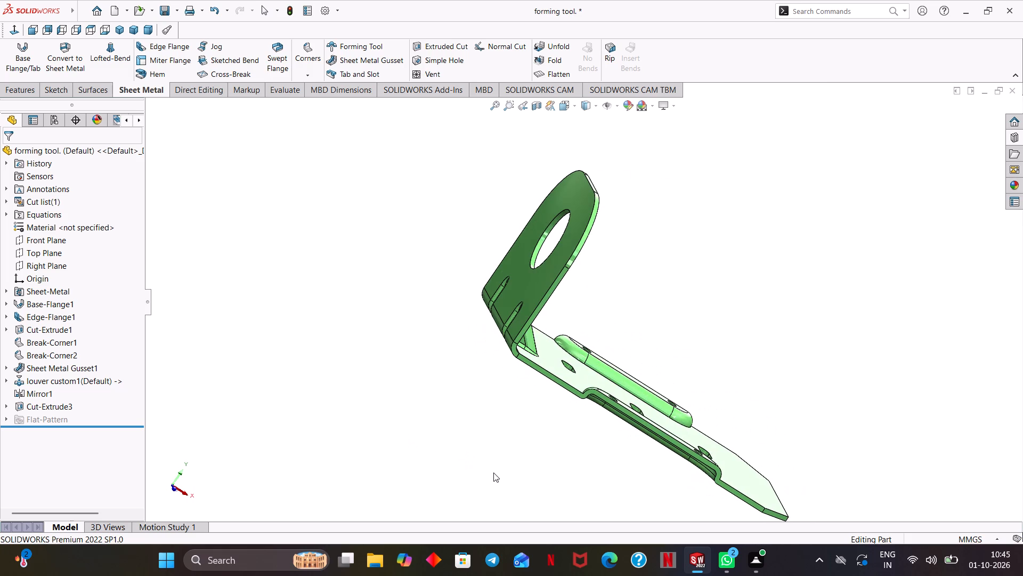
{"action": "middle_click_drag", "start_coordinate": [502, 464], "coordinate": [422, 392]}
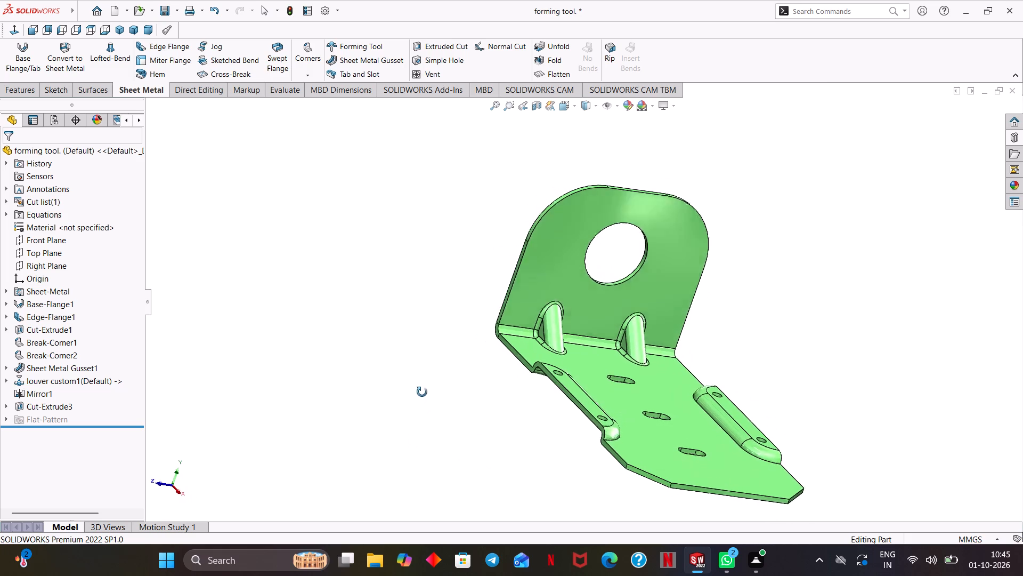
{"action": "middle_click_drag", "start_coordinate": [422, 392], "coordinate": [218, 338]}
{"action": "middle_click_drag", "start_coordinate": [454, 382], "coordinate": [343, 365]}
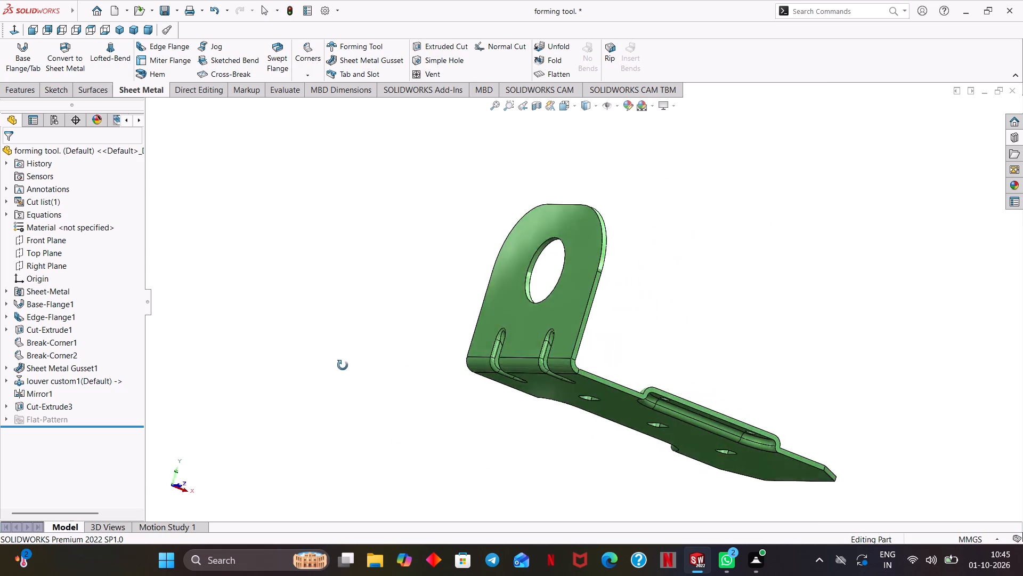
{"action": "middle_click_drag", "start_coordinate": [343, 365], "coordinate": [282, 337]}
{"action": "middle_click_drag", "start_coordinate": [387, 378], "coordinate": [376, 432]}
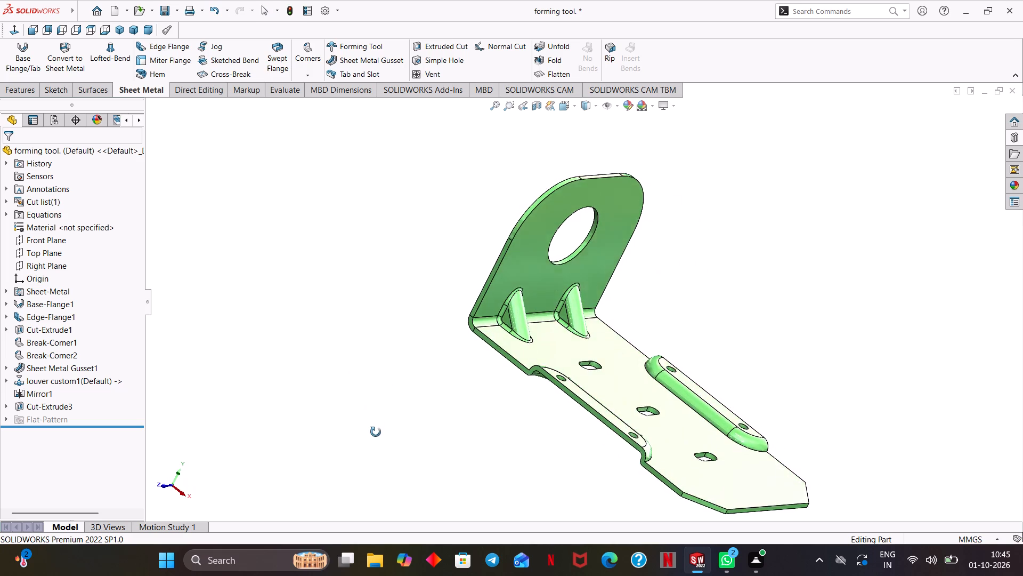
{"action": "middle_click_drag", "start_coordinate": [376, 432], "coordinate": [377, 420]}
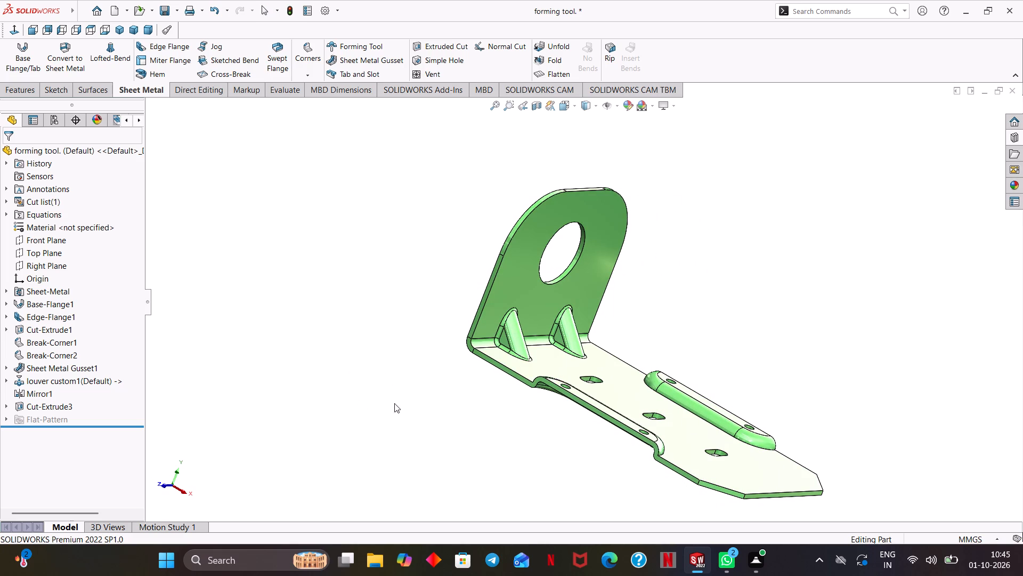
{"action": "middle_click_drag", "start_coordinate": [402, 409], "coordinate": [322, 362], "text": "ctrl"}
{"action": "middle_click_drag", "start_coordinate": [345, 394], "coordinate": [359, 407], "text": "ctrl"}
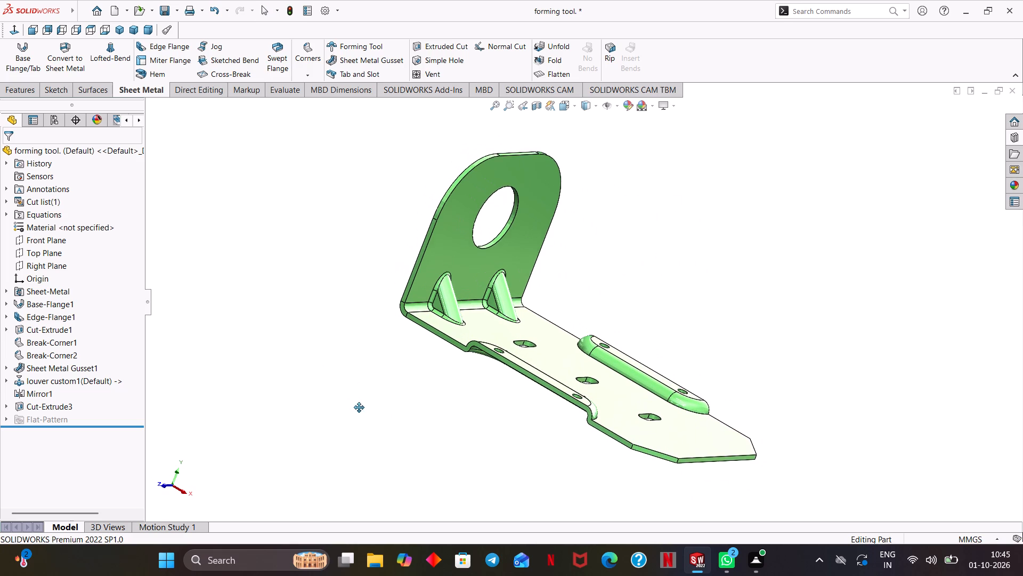
{"action": "middle_click_drag", "start_coordinate": [359, 407], "coordinate": [362, 418], "text": "ctrl"}
{"action": "middle_click_drag", "start_coordinate": [413, 427], "coordinate": [362, 403]}
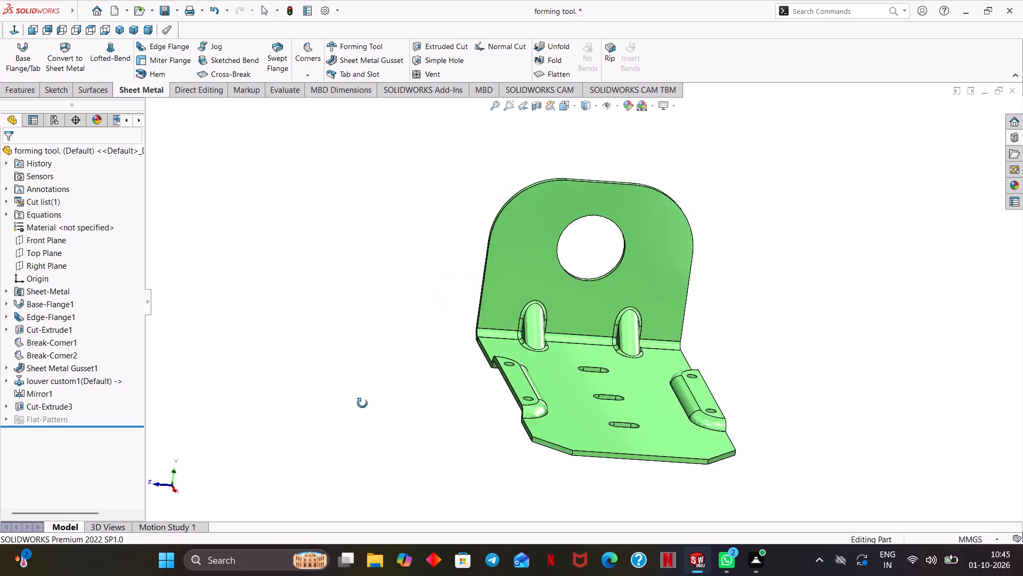
{"action": "middle_click_drag", "start_coordinate": [362, 403], "coordinate": [401, 429]}
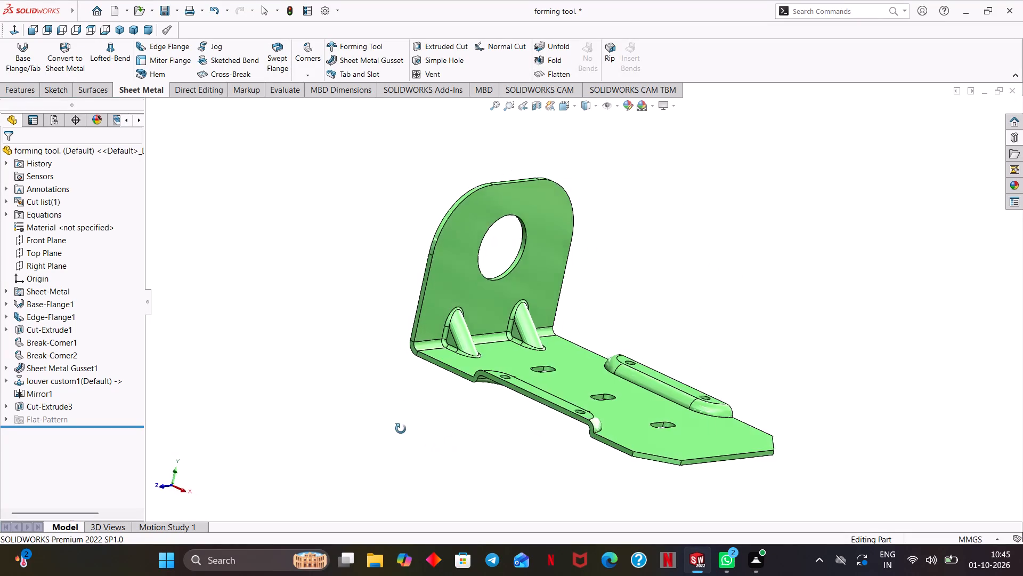
{"action": "middle_click_drag", "start_coordinate": [401, 429], "coordinate": [376, 448]}
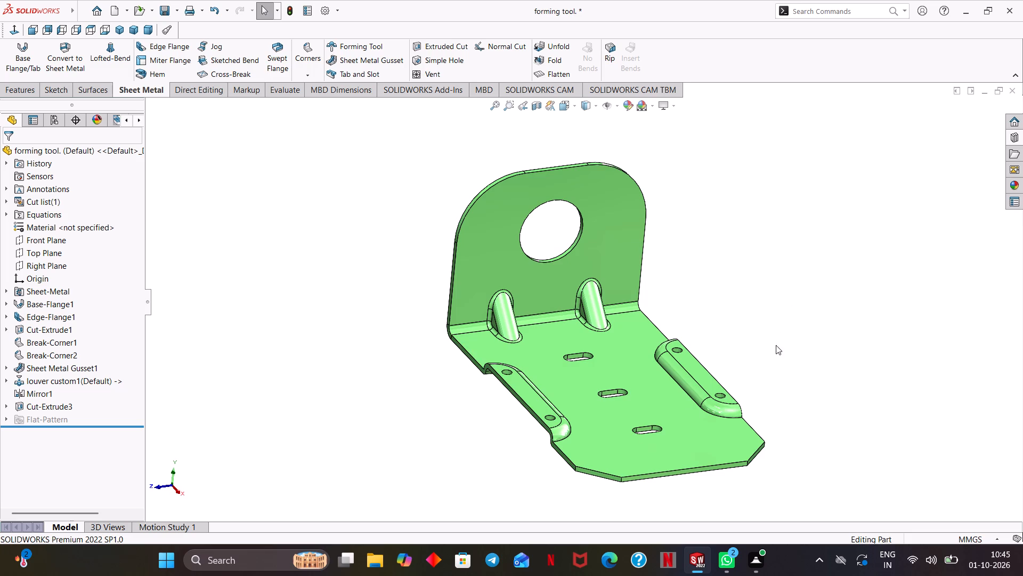
Inspect the base flange up close from above and underneath, checking the slots, louver holes, and the formed end of the custom louver.
{"action": "scroll", "coordinate": [746, 393], "scroll_direction": "up", "scroll_amount": 2}
{"action": "scroll", "coordinate": [746, 393], "scroll_direction": "down", "scroll_amount": 3}
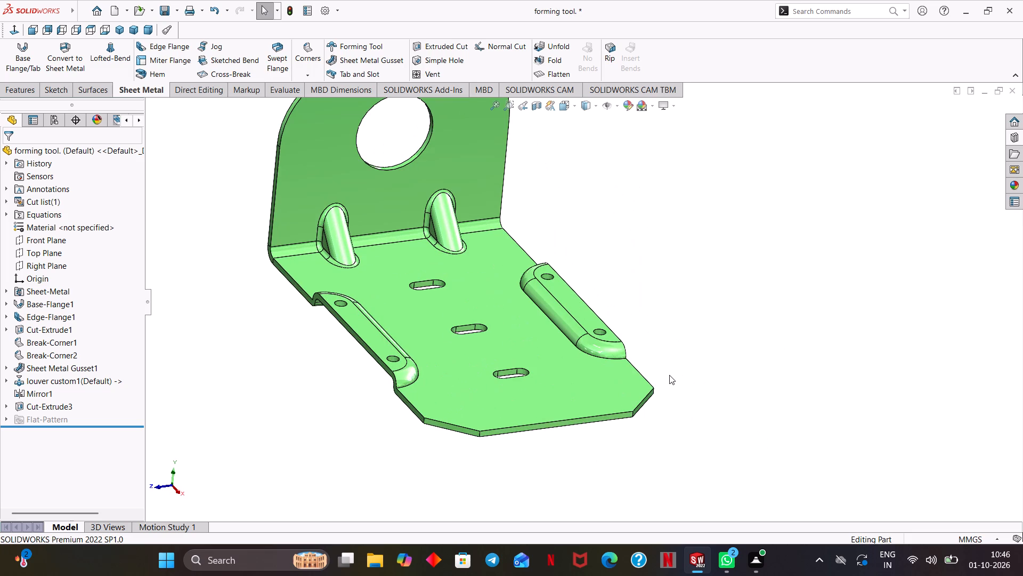
{"action": "scroll", "coordinate": [664, 375], "scroll_direction": "down", "scroll_amount": 1}
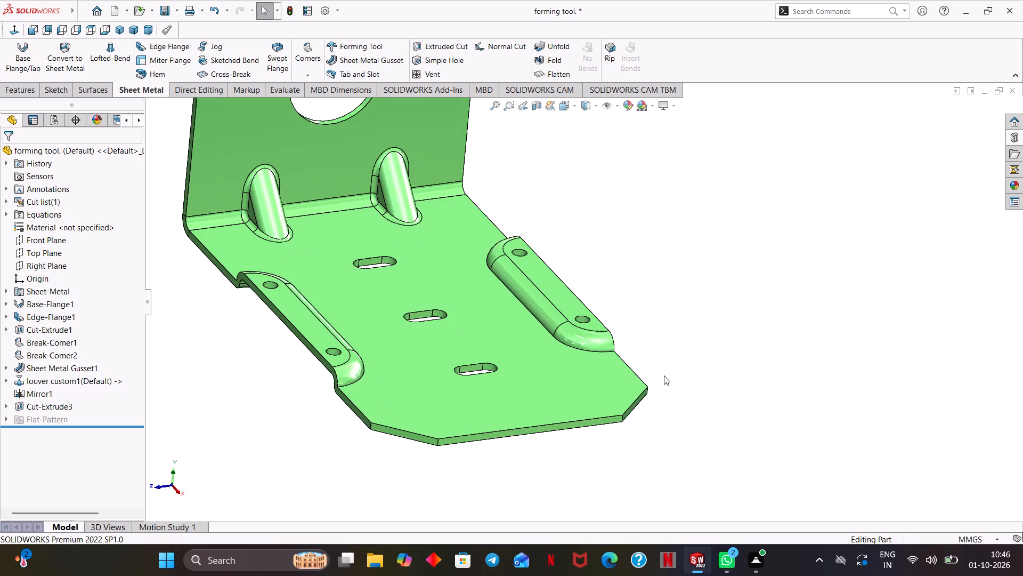
{"action": "scroll", "coordinate": [659, 380], "scroll_direction": "down", "scroll_amount": 1}
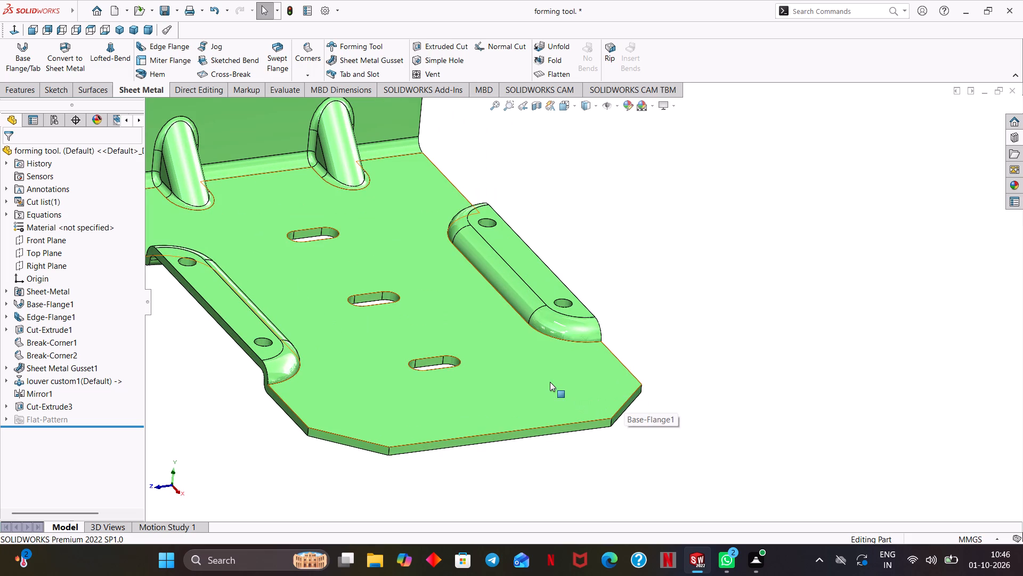
{"action": "scroll", "coordinate": [690, 345], "scroll_direction": "down", "scroll_amount": 1}
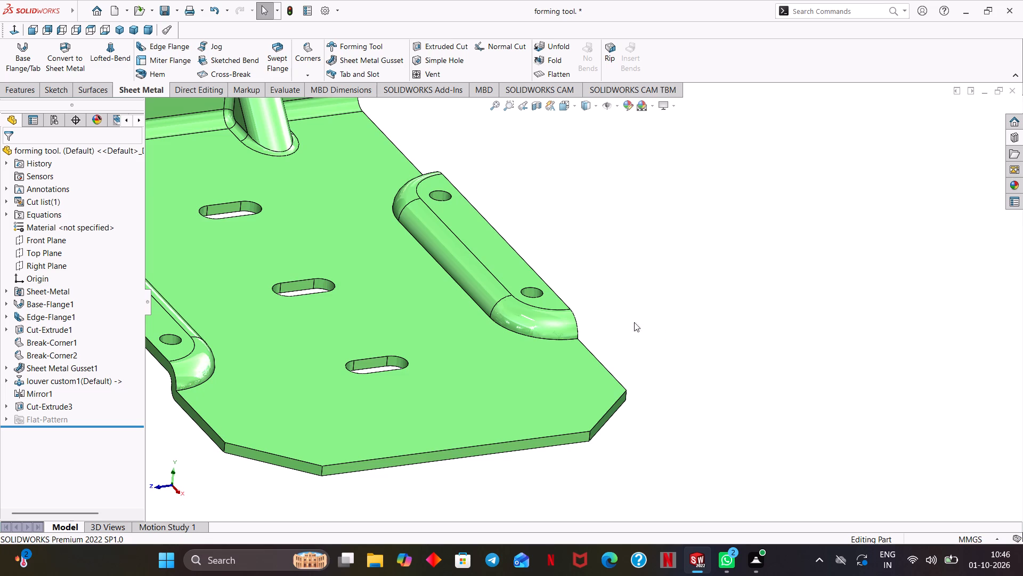
{"action": "scroll", "coordinate": [603, 338], "scroll_direction": "down", "scroll_amount": 1}
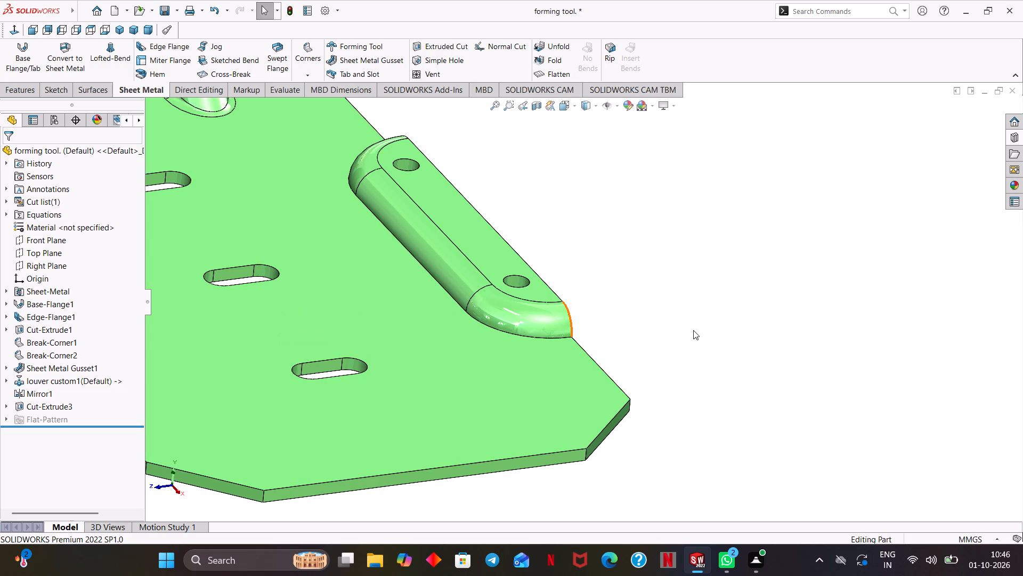
{"action": "middle_click_drag", "start_coordinate": [687, 332], "coordinate": [636, 216]}
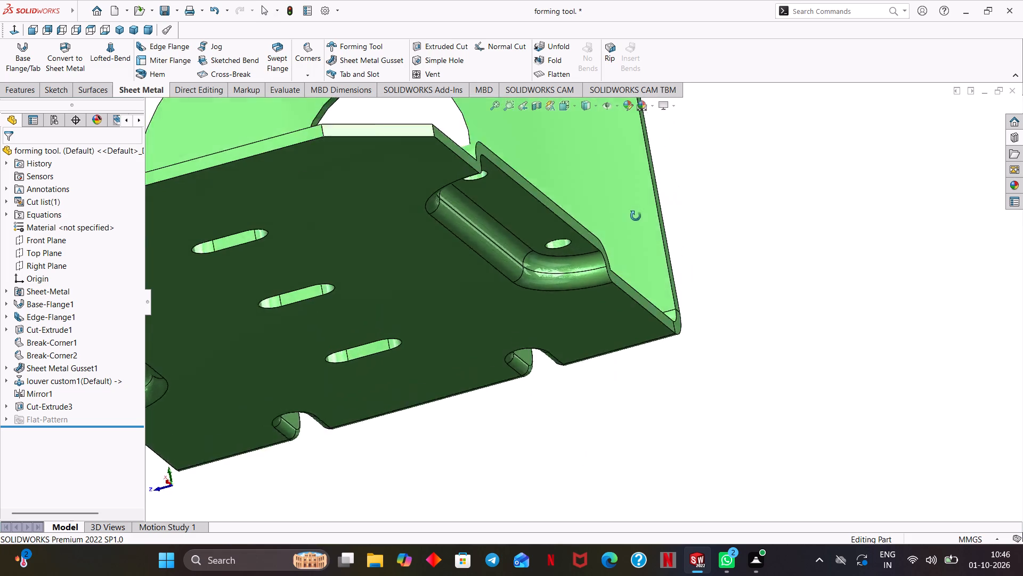
{"action": "middle_click_drag", "start_coordinate": [636, 216], "coordinate": [435, 196]}
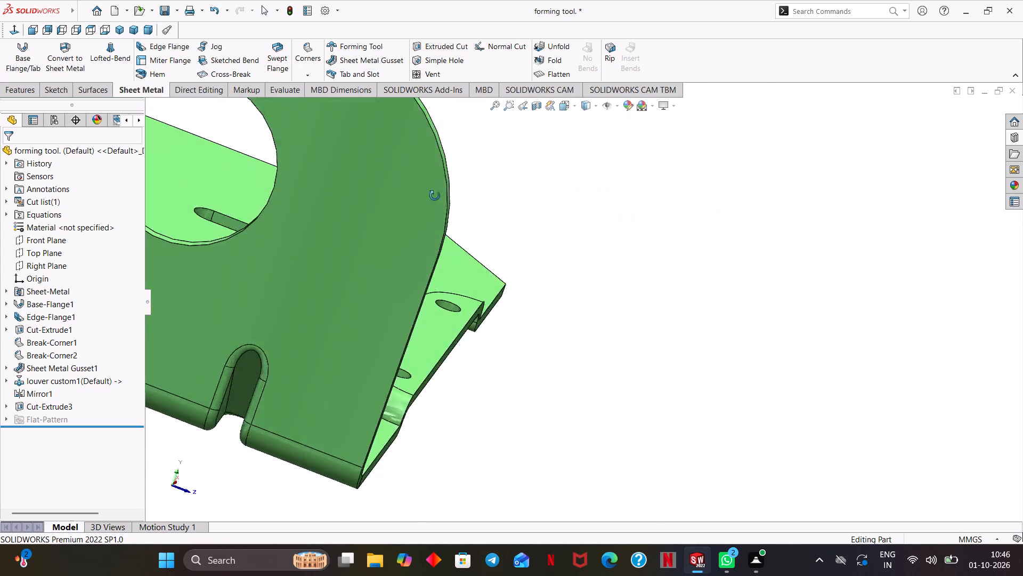
{"action": "middle_click_drag", "start_coordinate": [435, 196], "coordinate": [379, 183]}
{"action": "middle_click_drag", "start_coordinate": [669, 262], "coordinate": [578, 286]}
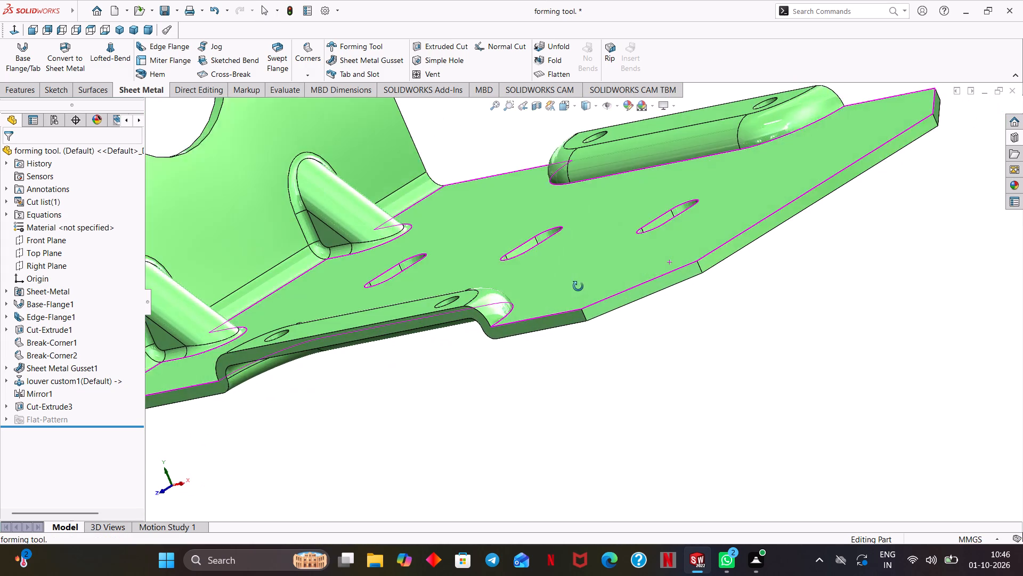
{"action": "middle_click_drag", "start_coordinate": [578, 286], "coordinate": [575, 290]}
{"action": "left_click", "coordinate": [499, 306]}
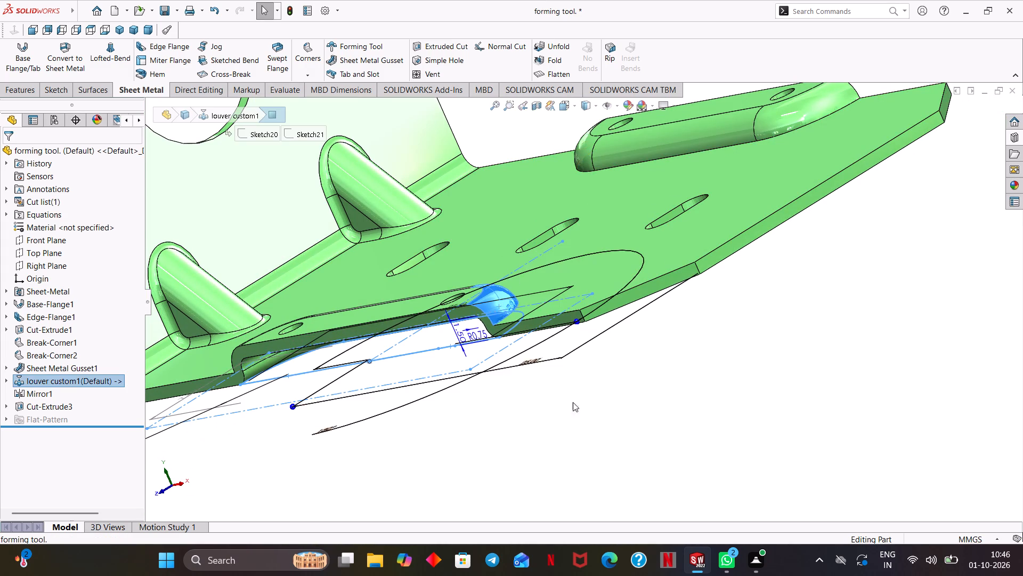
{"action": "left_click", "coordinate": [645, 397]}
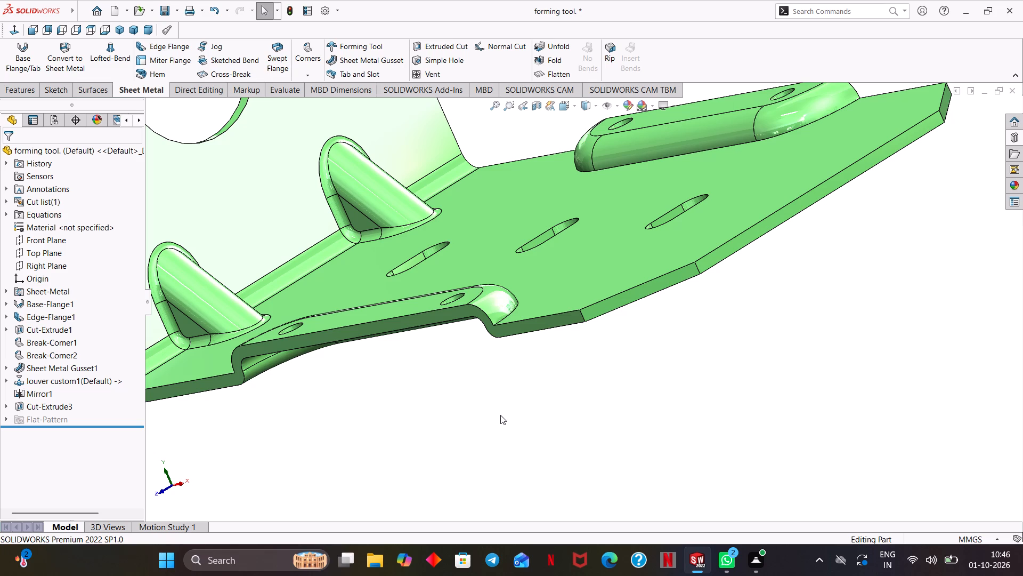
{"action": "middle_click_drag", "start_coordinate": [497, 415], "coordinate": [600, 483], "text": "ctrl"}
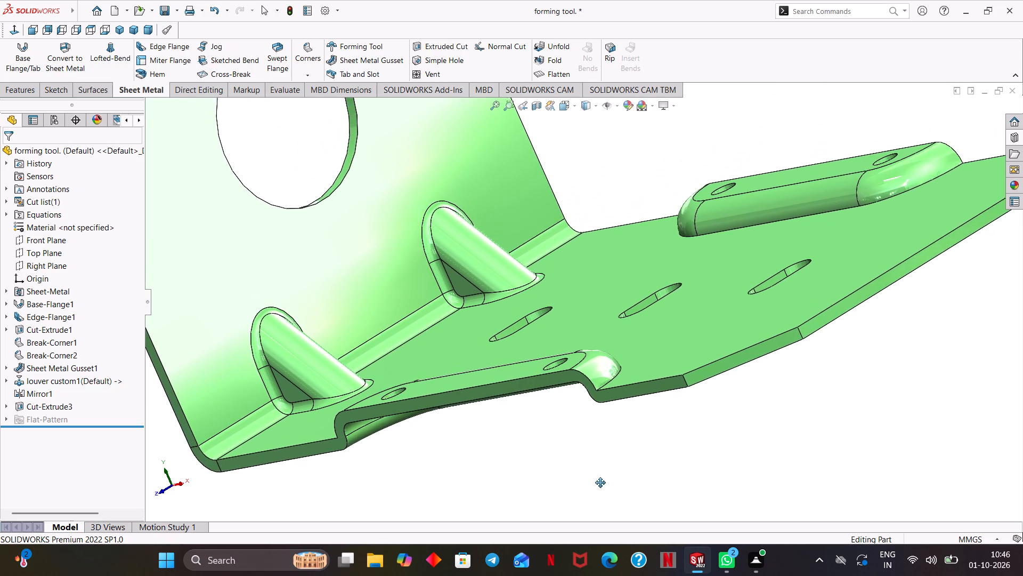
{"action": "middle_click_drag", "start_coordinate": [600, 483], "coordinate": [650, 516], "text": "ctrl"}
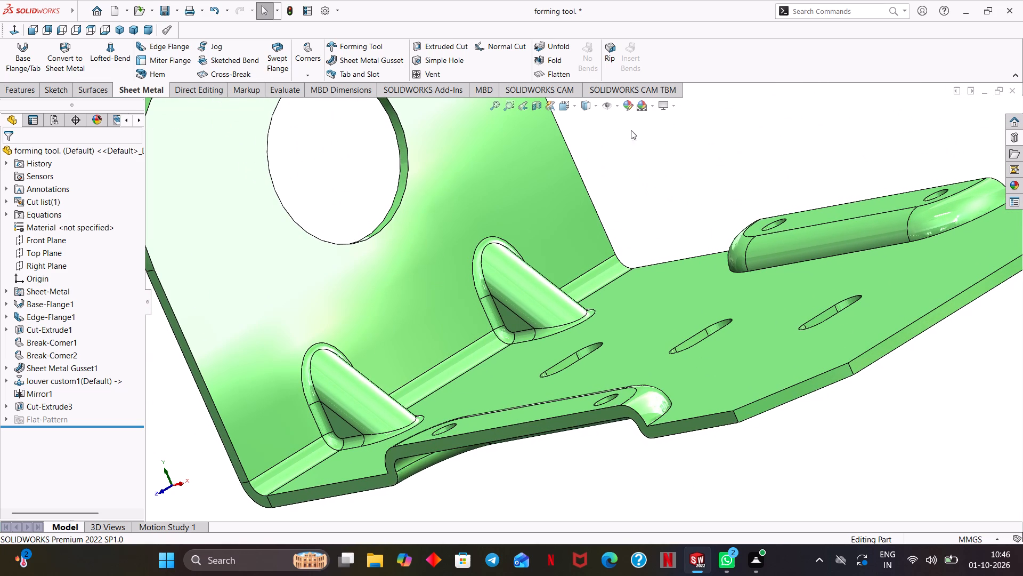
Apply the Plain White scene as the model's background.
{"action": "left_click", "coordinate": [655, 102]}
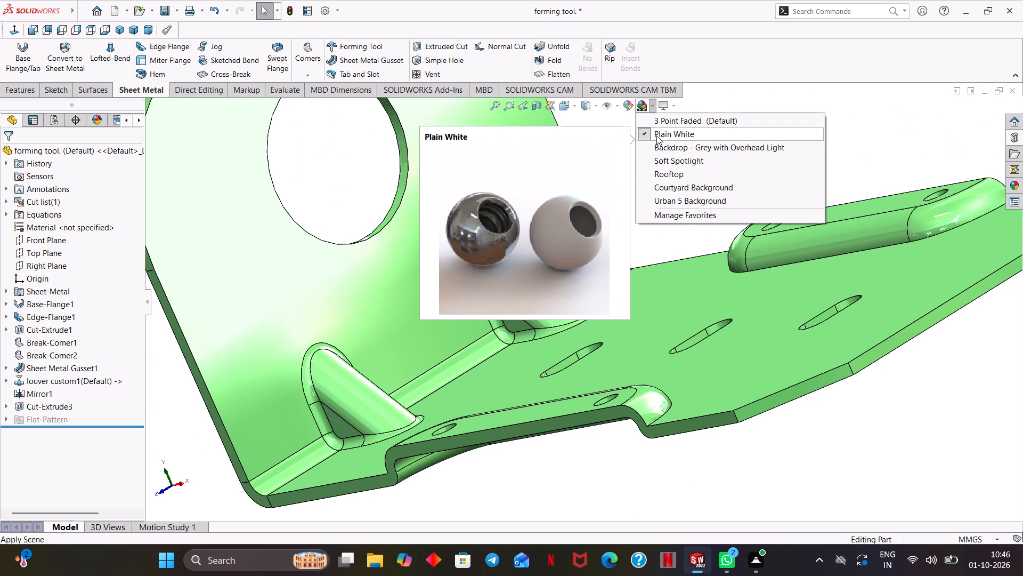
{"action": "left_click", "coordinate": [658, 136]}
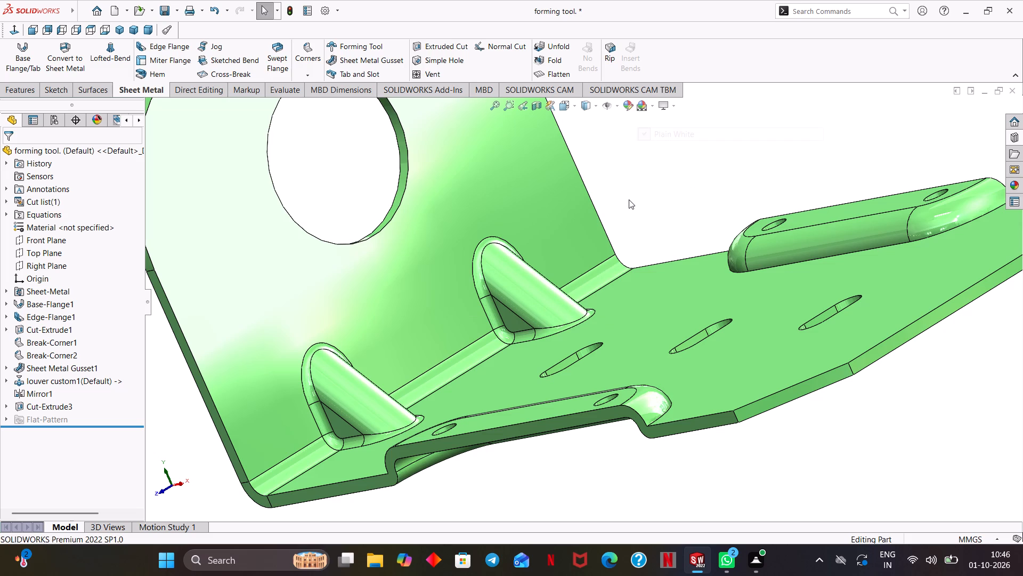
Inspect the gussets and the bend between the base flange and the edge flange up close.
{"action": "scroll", "coordinate": [629, 201], "scroll_direction": "down", "scroll_amount": 1}
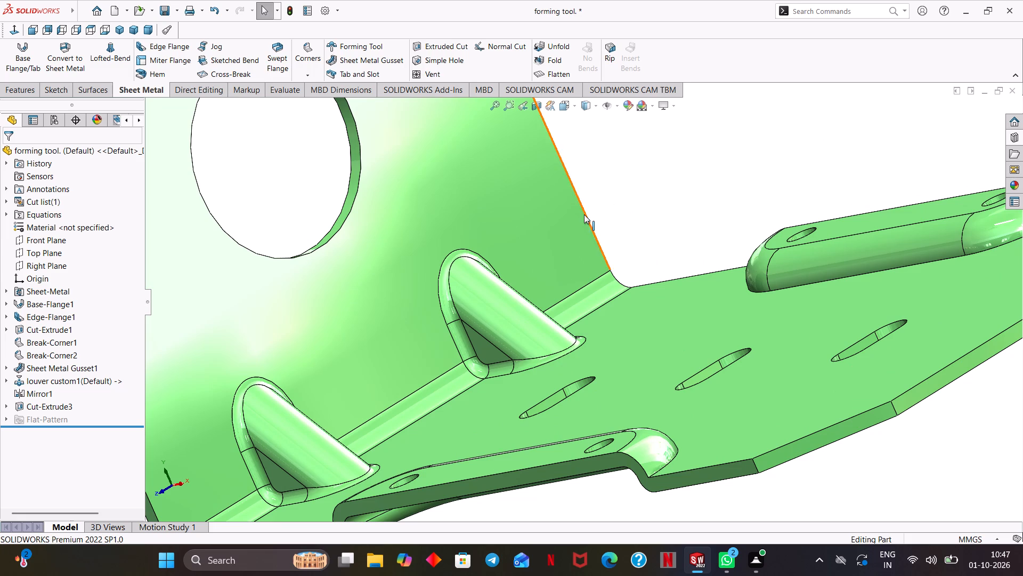
{"action": "scroll", "coordinate": [595, 268], "scroll_direction": "down", "scroll_amount": 1}
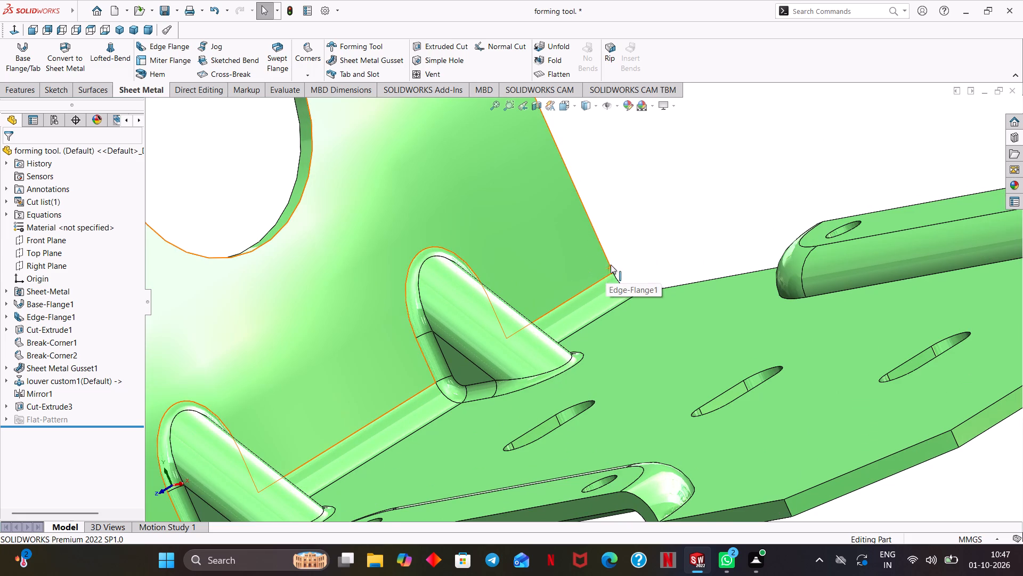
{"action": "middle_click_drag", "start_coordinate": [632, 252], "coordinate": [638, 241]}
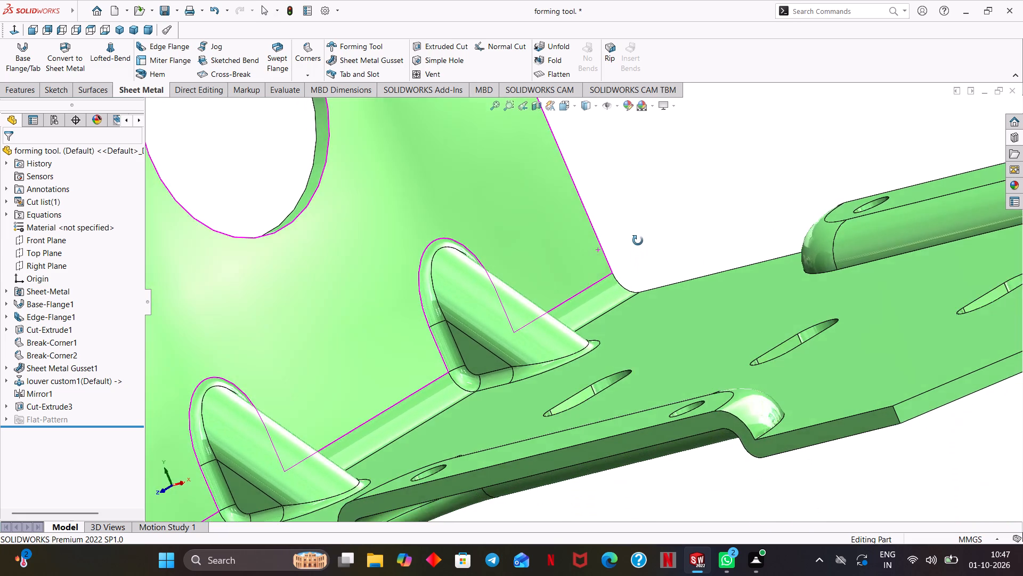
{"action": "middle_click_drag", "start_coordinate": [638, 241], "coordinate": [639, 247]}
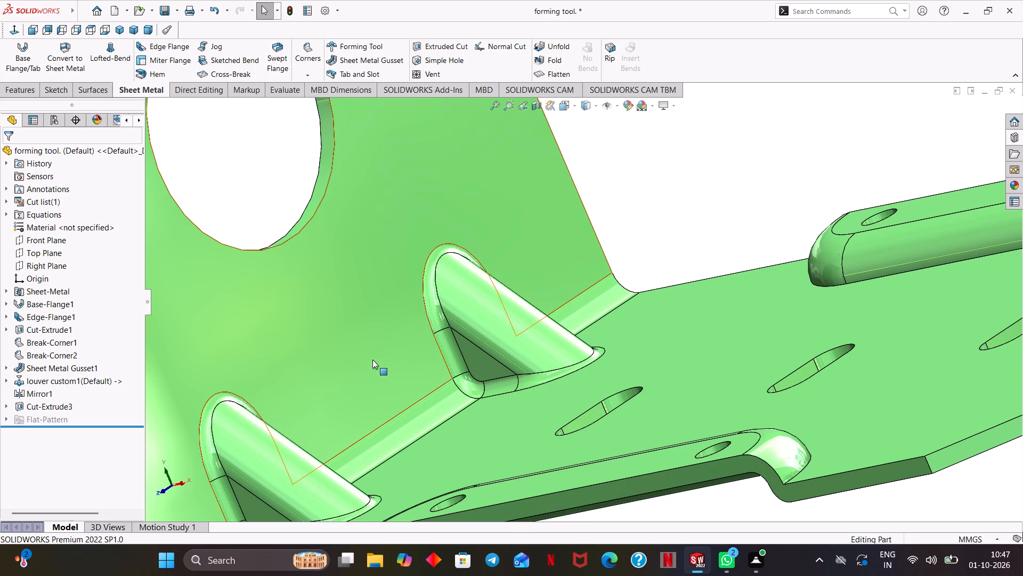
{"action": "left_click_drag", "start_coordinate": [672, 146], "coordinate": [790, 213]}
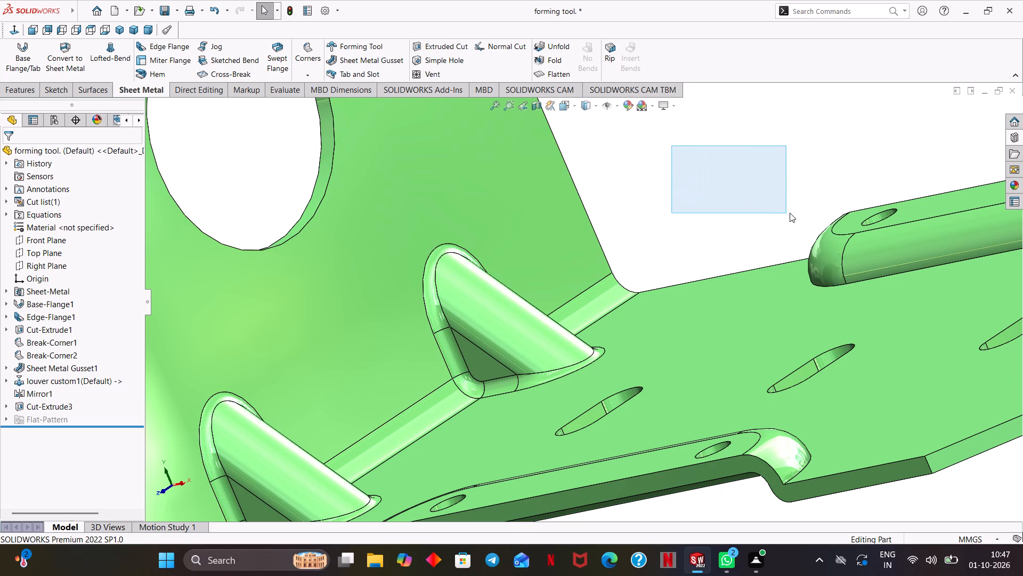
{"action": "left_click_drag", "start_coordinate": [790, 213], "coordinate": [784, 229]}
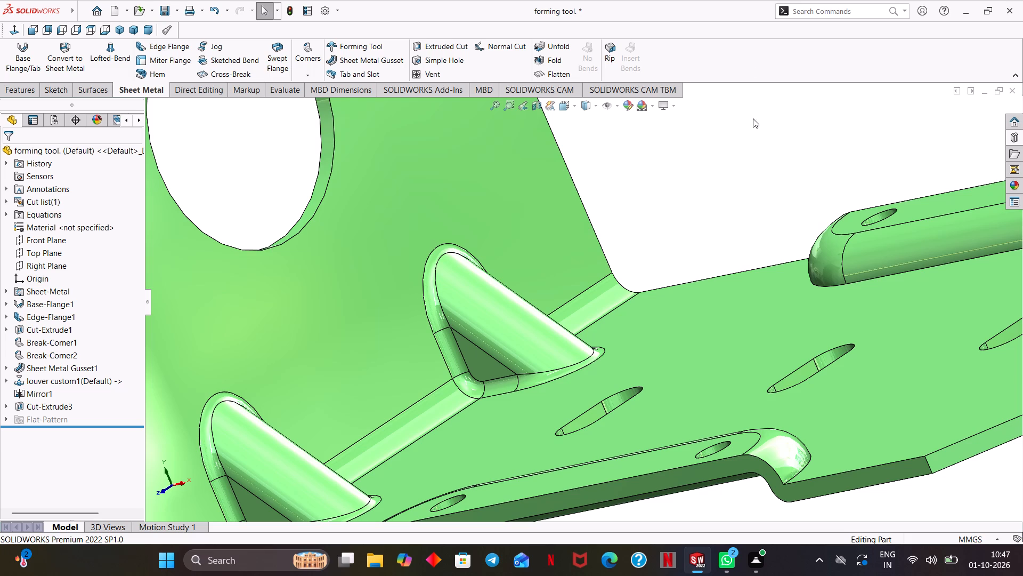
{"action": "scroll", "coordinate": [741, 126], "scroll_direction": "down", "scroll_amount": 1}
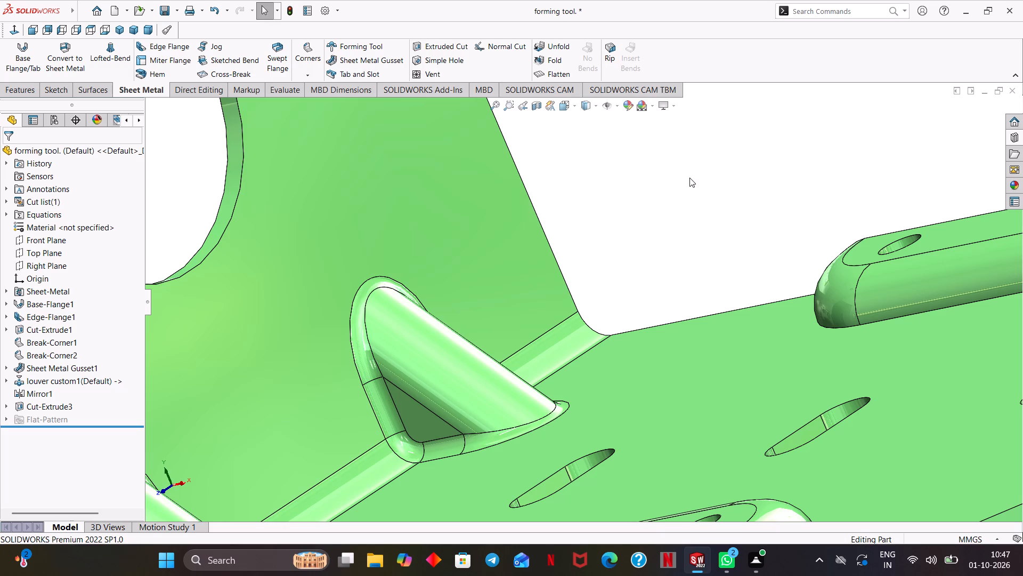
{"action": "middle_click_drag", "start_coordinate": [689, 178], "coordinate": [787, 79], "text": "ctrl"}
{"action": "middle_click_drag", "start_coordinate": [726, 160], "coordinate": [738, 144], "text": "ctrl"}
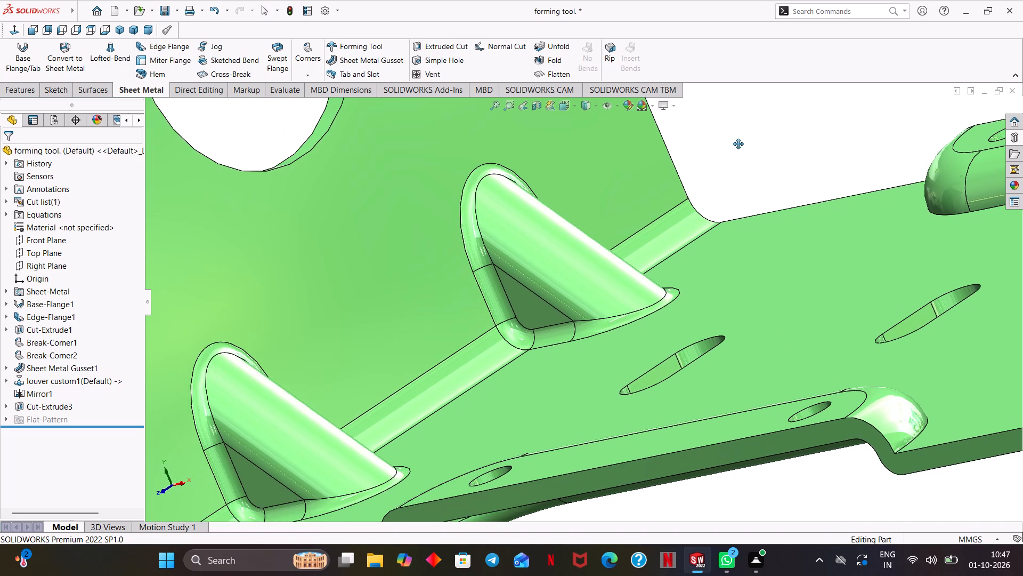
{"action": "middle_click_drag", "start_coordinate": [738, 144], "coordinate": [731, 153], "text": "ctrl"}
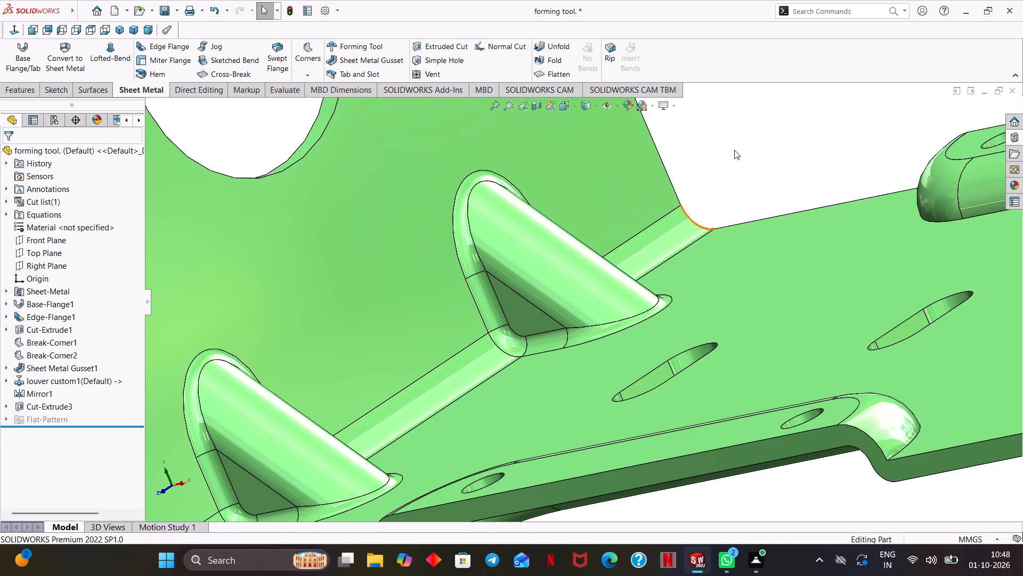
{"action": "left_click_drag", "start_coordinate": [731, 143], "coordinate": [780, 164]}
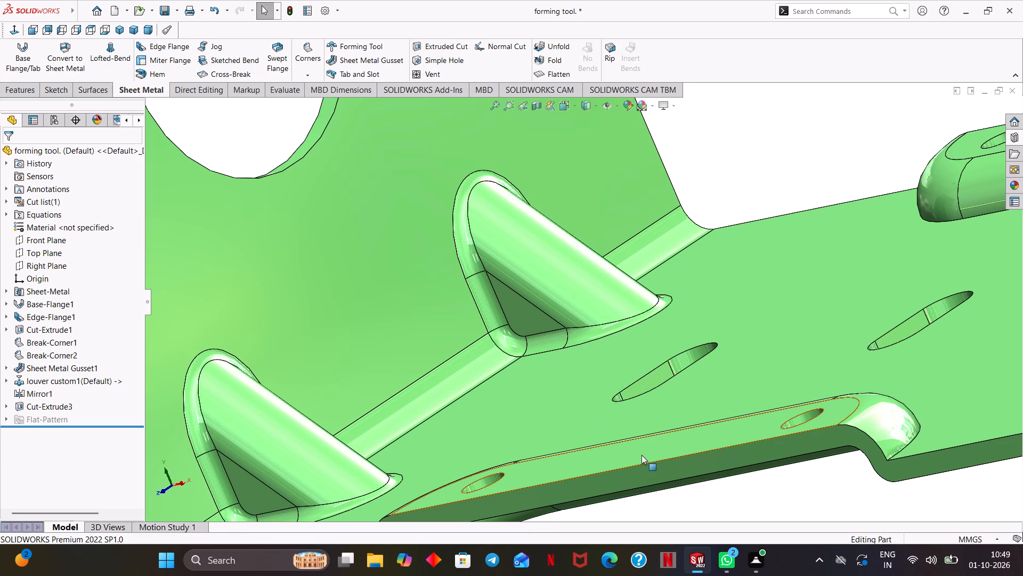
Inspect the custom louver on the base flange's front edge up close, including its holes and the neighbouring slots and gussets.
{"action": "middle_click_drag", "start_coordinate": [617, 459], "coordinate": [607, 455]}
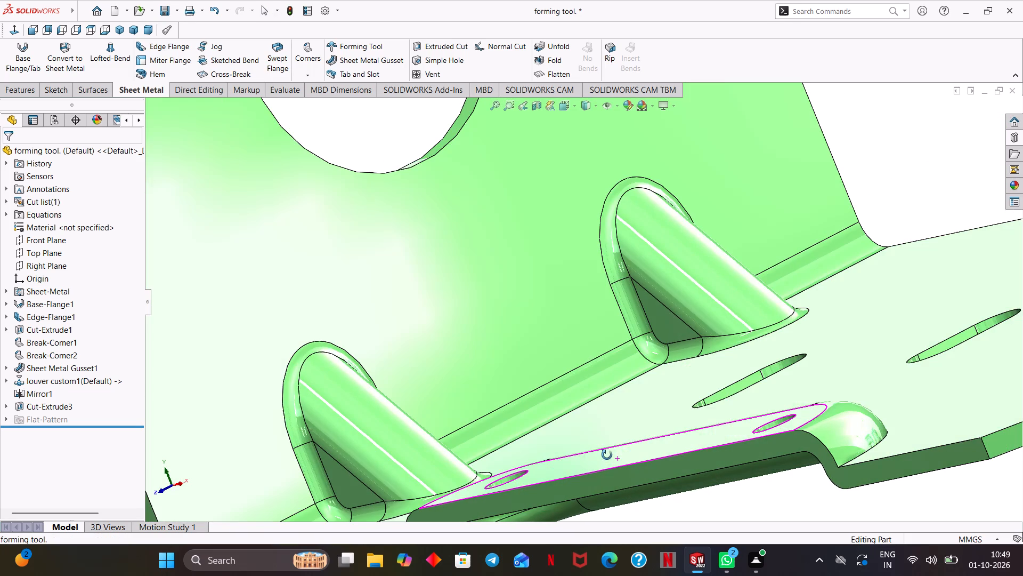
{"action": "middle_click_drag", "start_coordinate": [607, 455], "coordinate": [609, 459]}
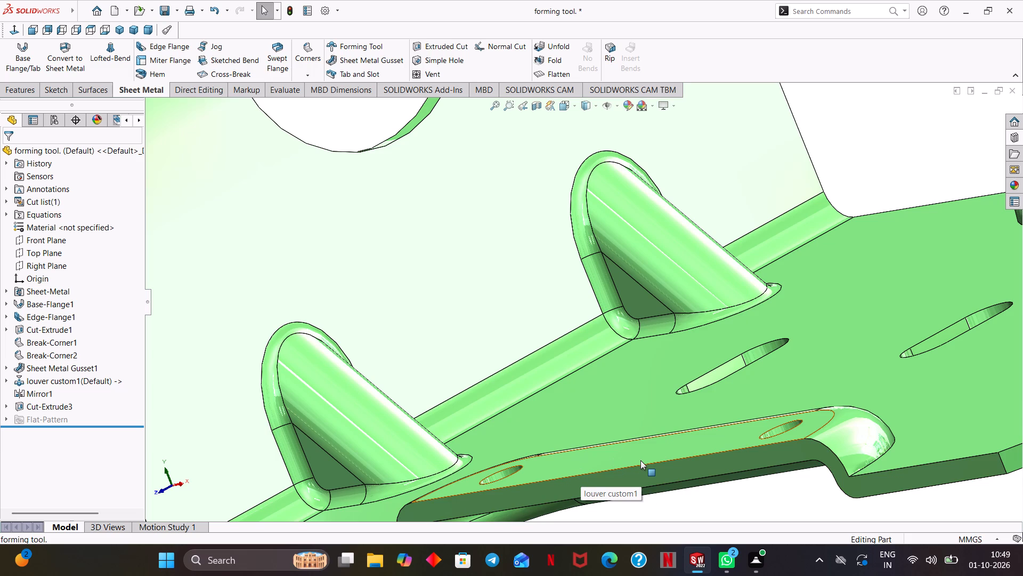
{"action": "middle_click_drag", "start_coordinate": [644, 463], "coordinate": [651, 467]}
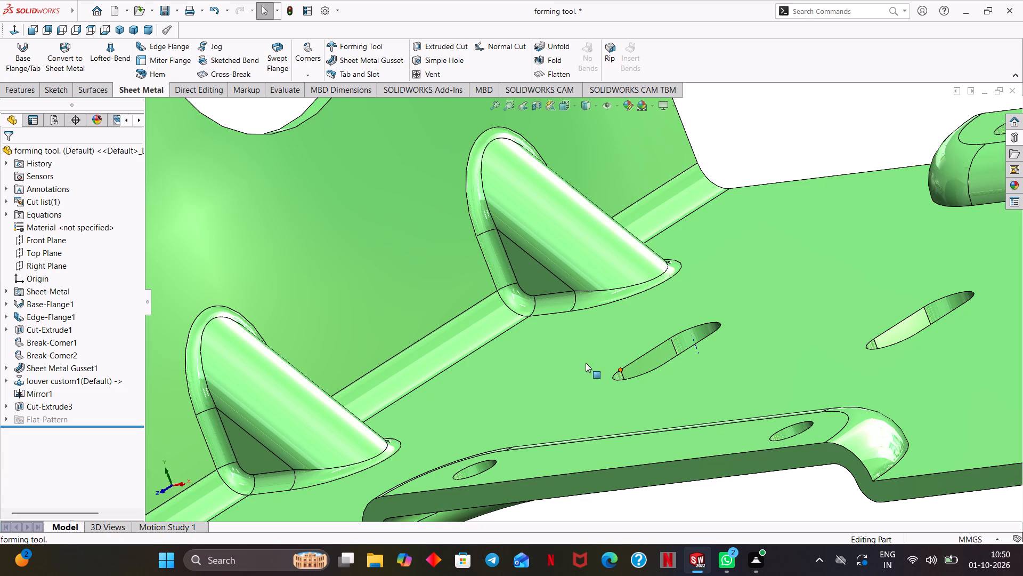
{"action": "scroll", "coordinate": [632, 385], "scroll_direction": "down", "scroll_amount": 1}
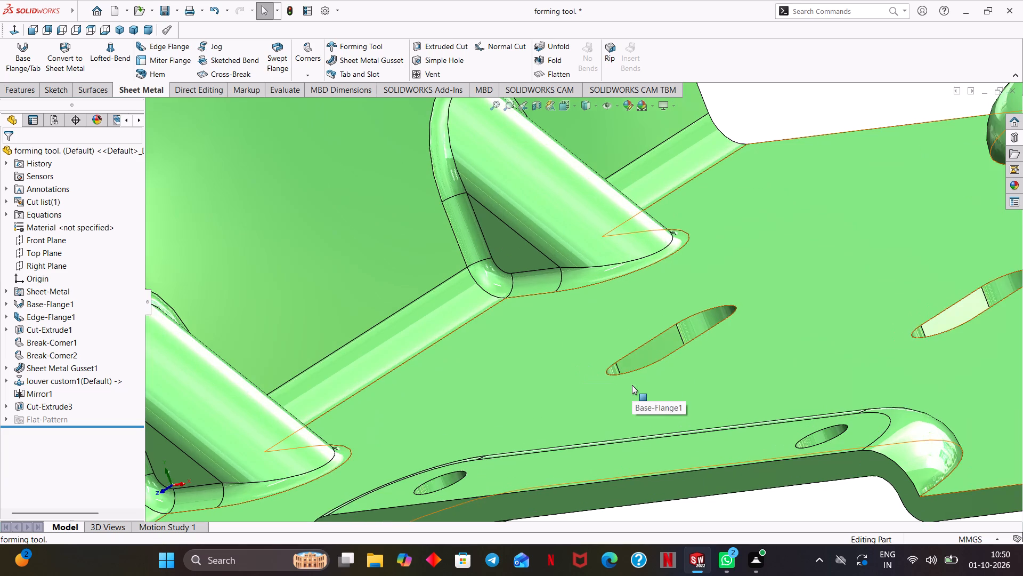
{"action": "scroll", "coordinate": [632, 385], "scroll_direction": "up", "scroll_amount": 1}
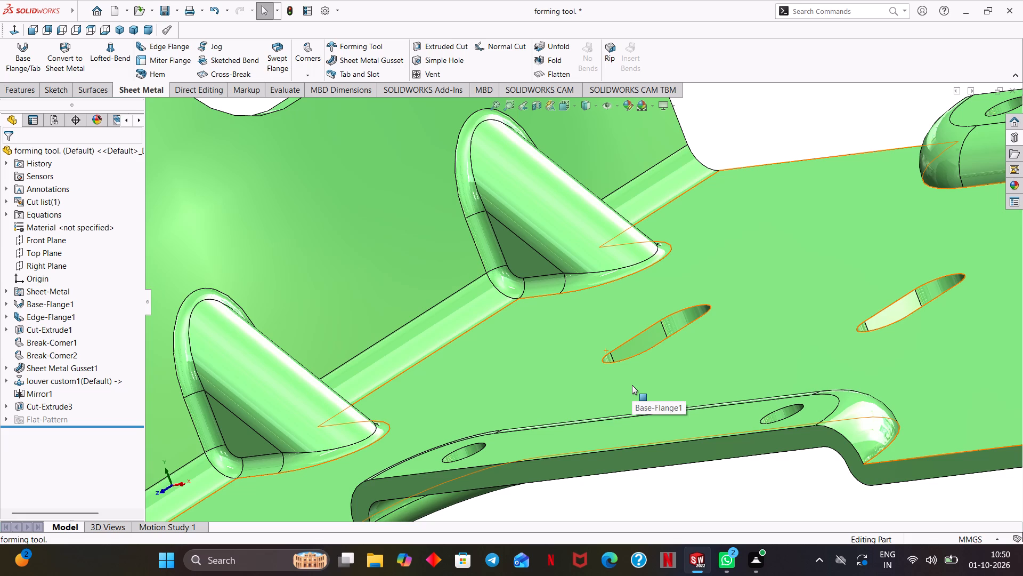
{"action": "middle_click", "coordinate": [728, 494]}
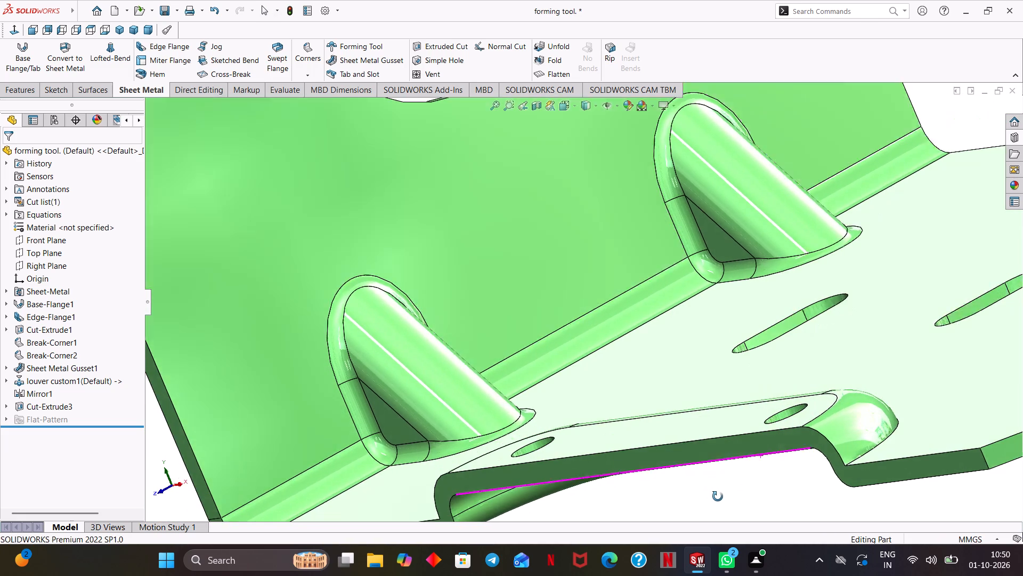
{"action": "middle_click_drag", "start_coordinate": [727, 497], "coordinate": [728, 502]}
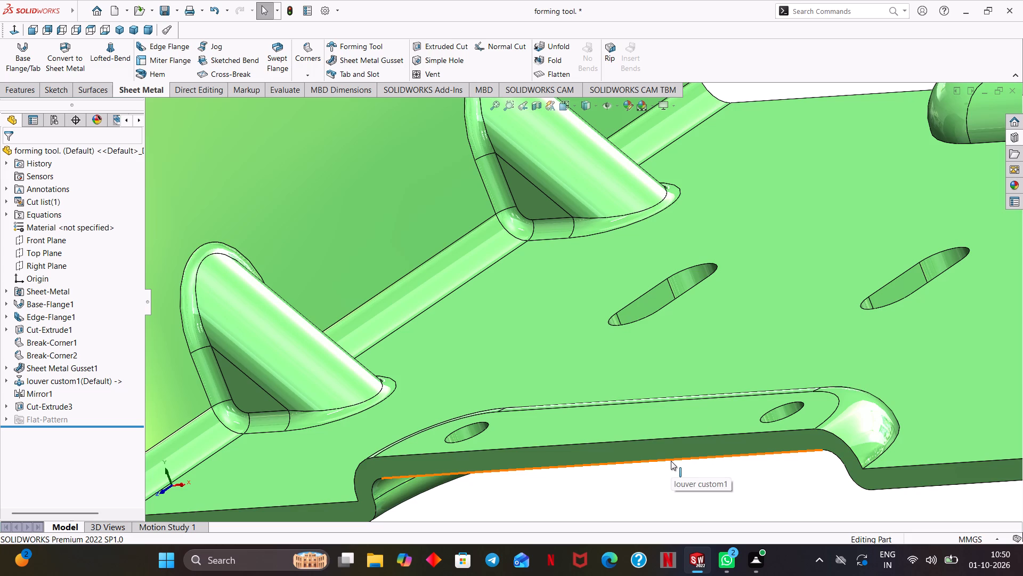
{"action": "scroll", "coordinate": [671, 461], "scroll_direction": "up", "scroll_amount": 4}
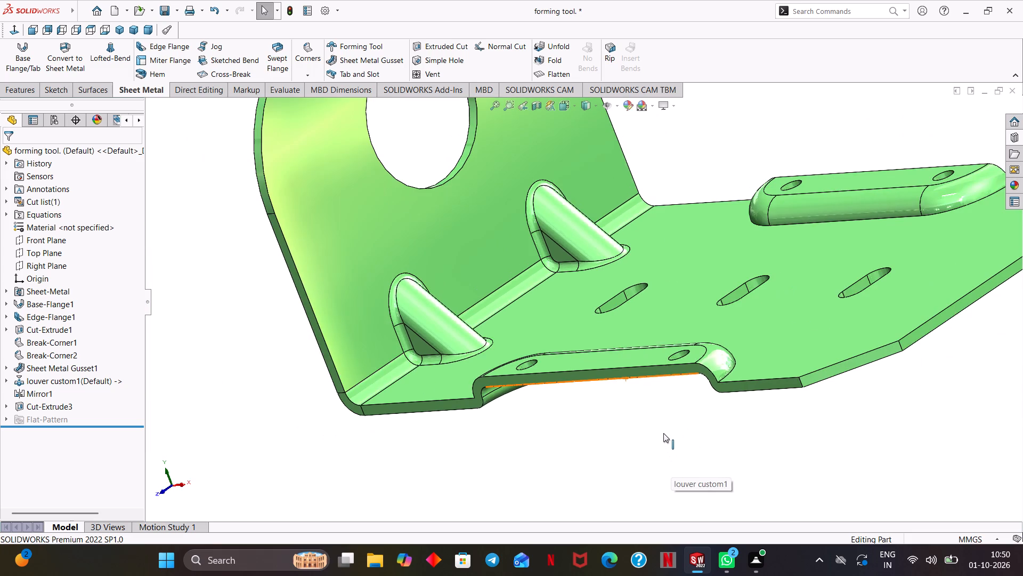
{"action": "scroll", "coordinate": [663, 433], "scroll_direction": "down", "scroll_amount": 3}
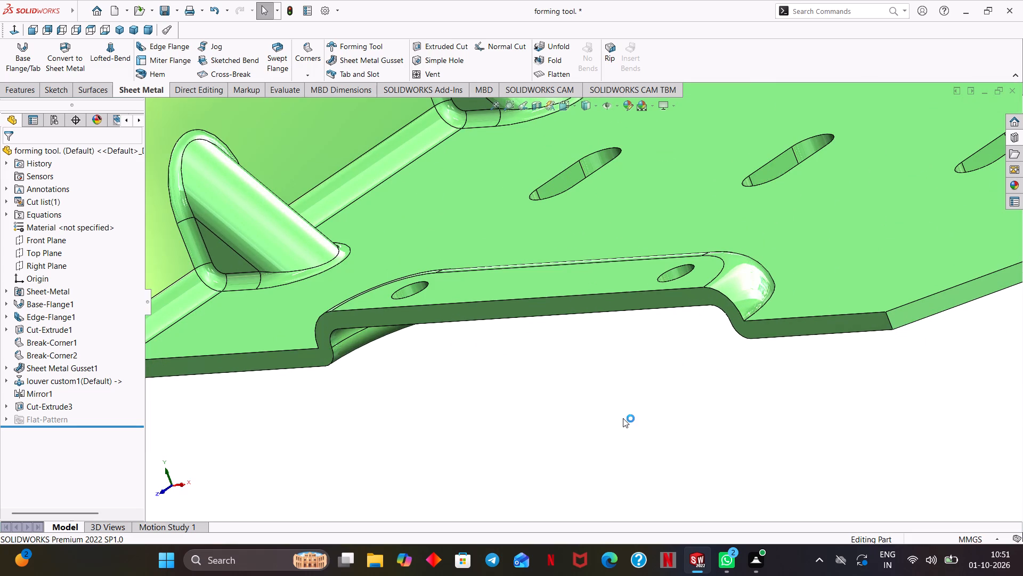
{"action": "middle_click_drag", "start_coordinate": [623, 418], "coordinate": [692, 537], "text": "ctrl"}
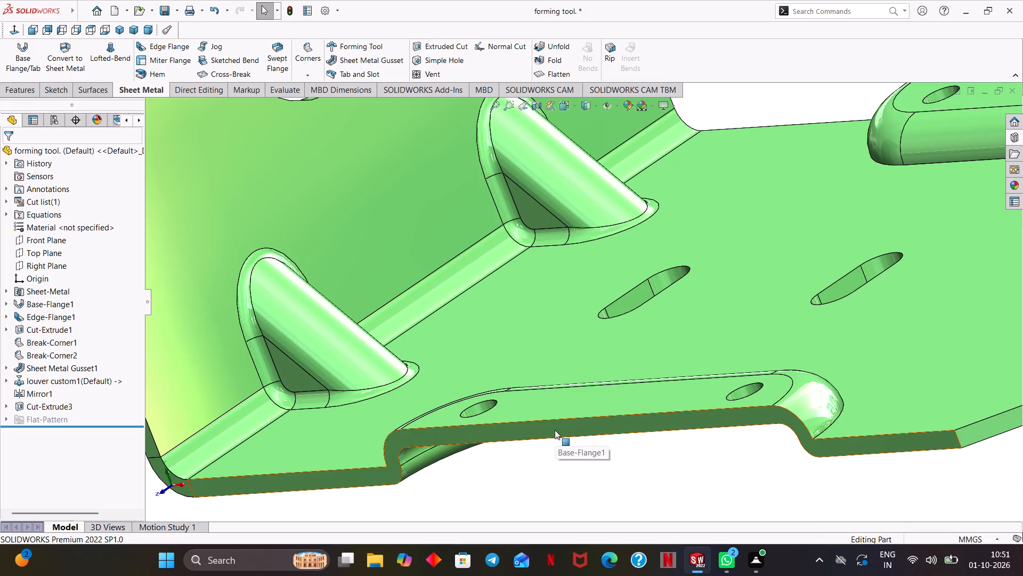
{"action": "scroll", "coordinate": [610, 467], "scroll_direction": "up", "scroll_amount": 3}
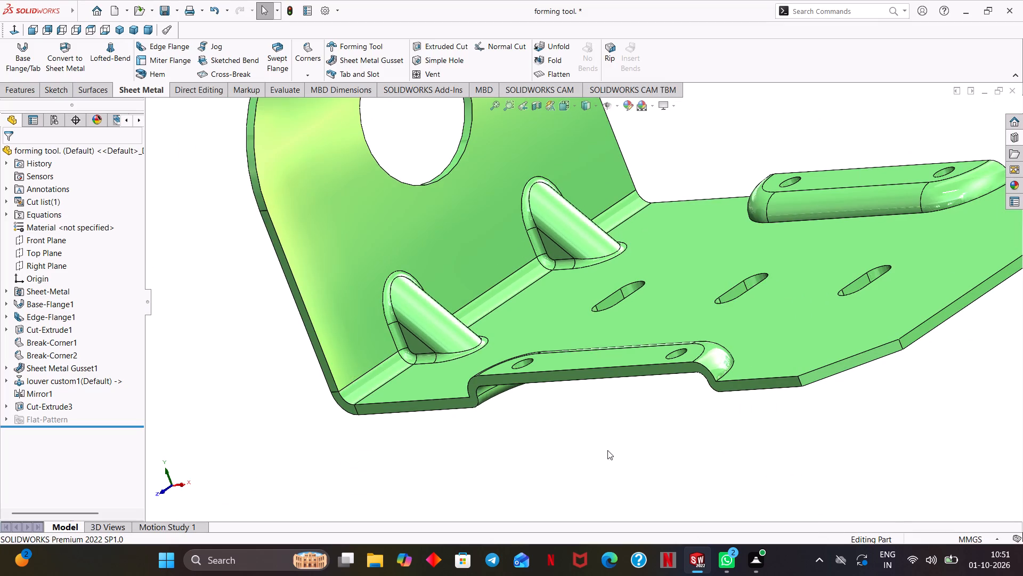
{"action": "scroll", "coordinate": [608, 451], "scroll_direction": "up", "scroll_amount": 1}
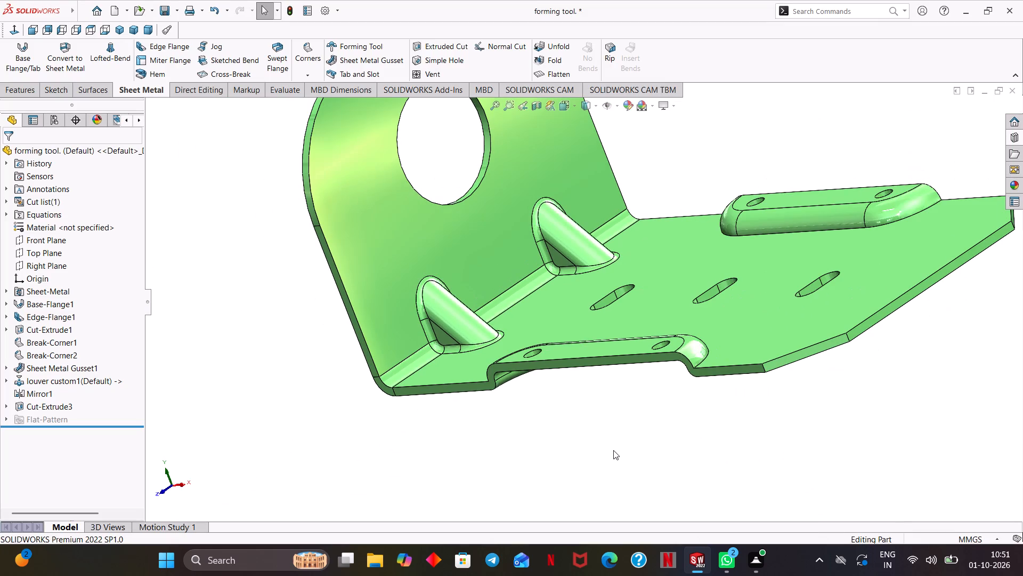
Save the bracket part under its existing name.
{"action": "key", "text": "ctrl+s"}
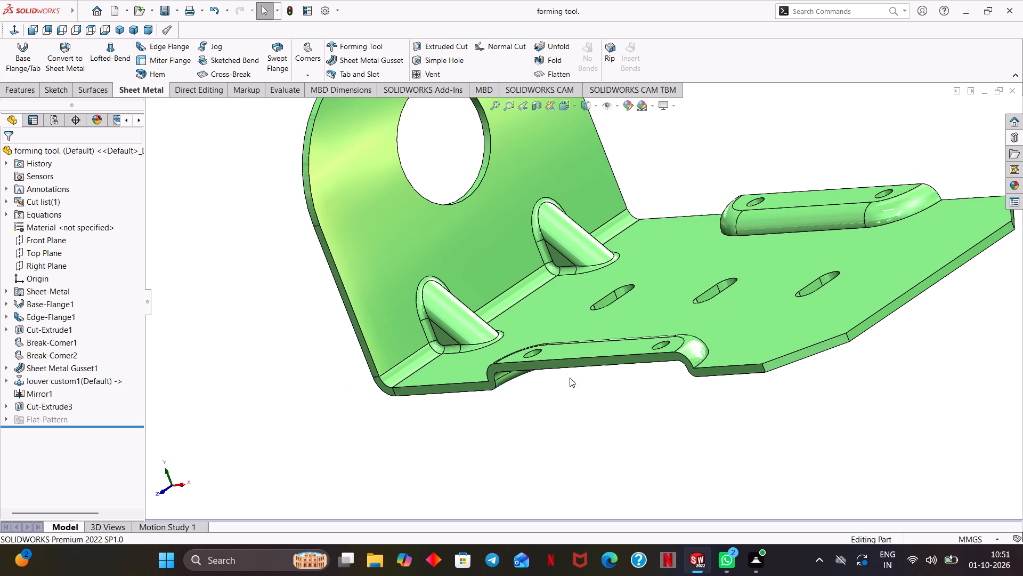
Show the whole folded bracket in the isometric view.
{"action": "scroll", "coordinate": [717, 298], "scroll_direction": "up", "scroll_amount": 1}
{"action": "scroll", "coordinate": [671, 318], "scroll_direction": "up", "scroll_amount": 2}
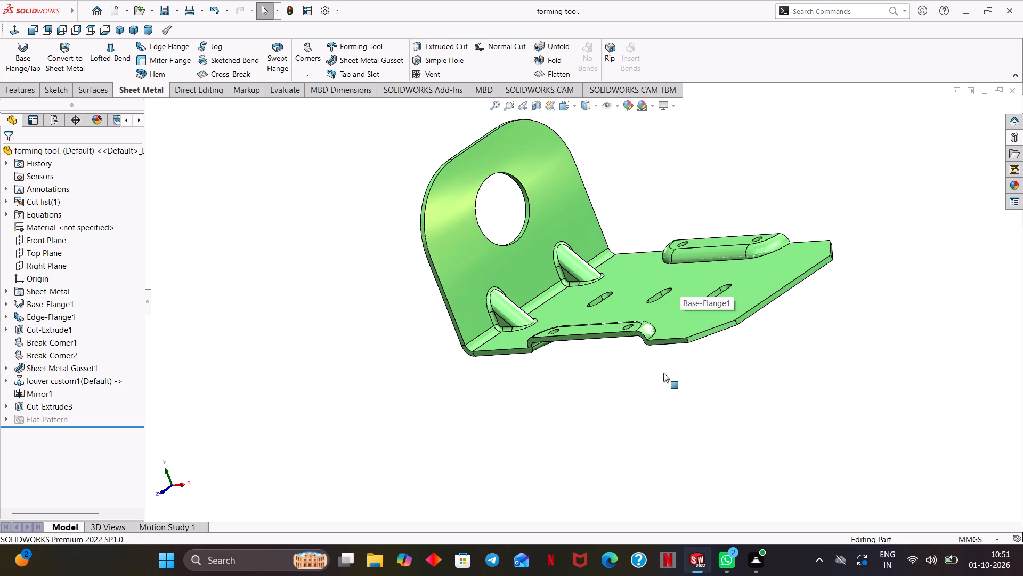
{"action": "middle_click_drag", "start_coordinate": [753, 394], "coordinate": [713, 430], "text": "ctrl"}
{"action": "scroll", "coordinate": [628, 414], "scroll_direction": "down", "scroll_amount": 2}
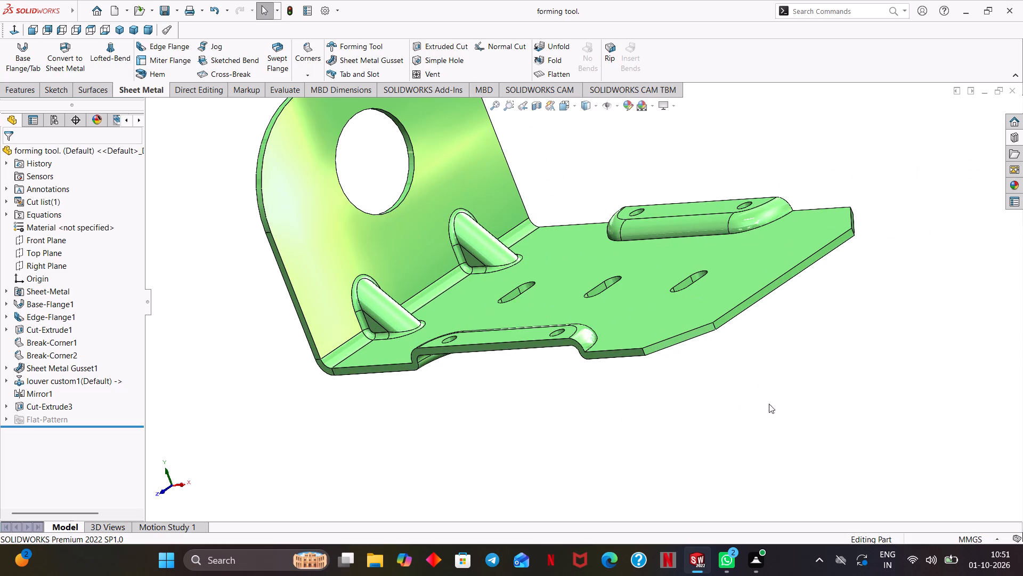
{"action": "key", "text": "ctrl+7"}
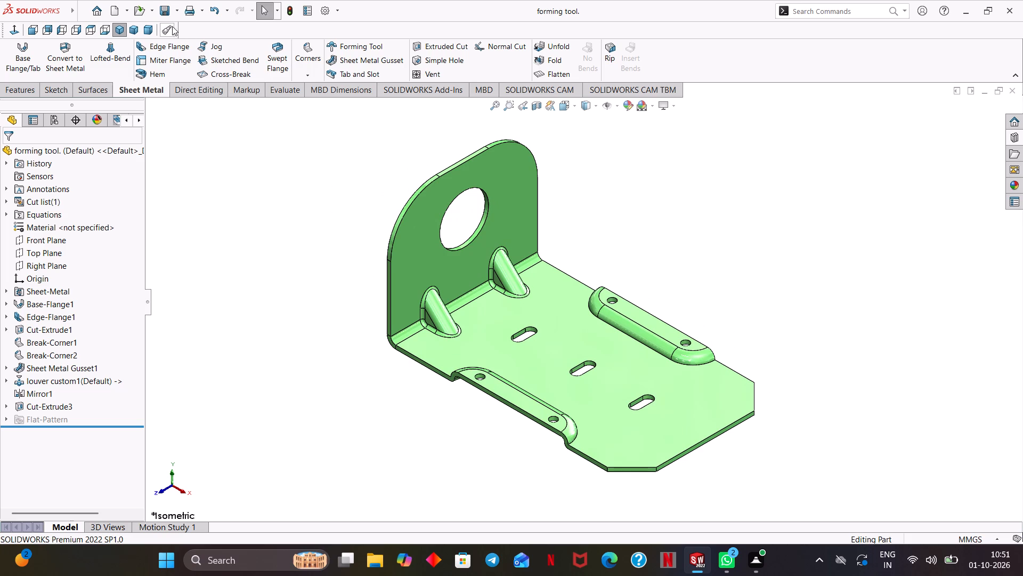
Save the bracket part under the new name "Sheet metal forming tool & gusset part model" in the Intern solidworks folder.
{"action": "left_click", "coordinate": [174, 9]}
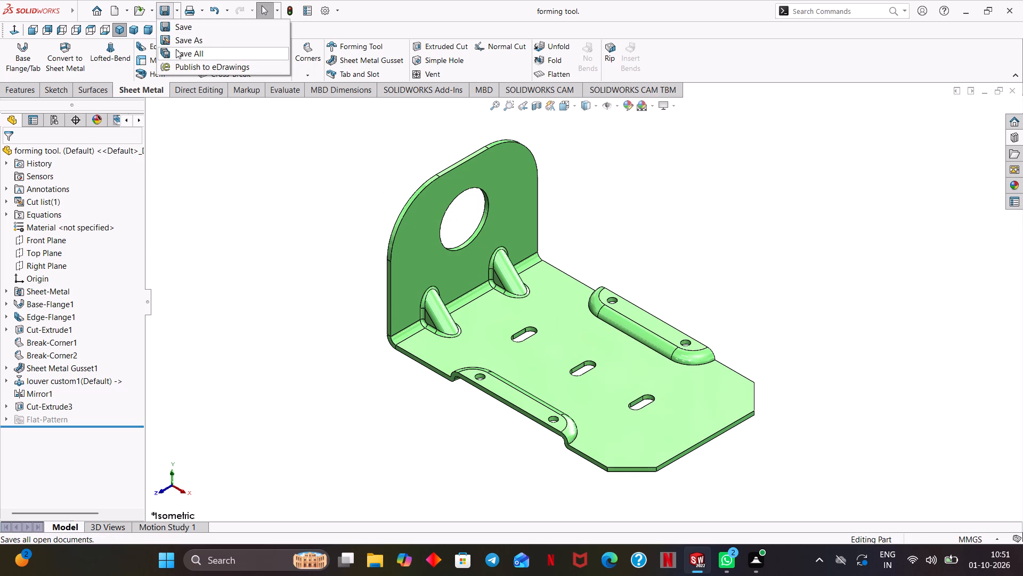
{"action": "left_click", "coordinate": [184, 36]}
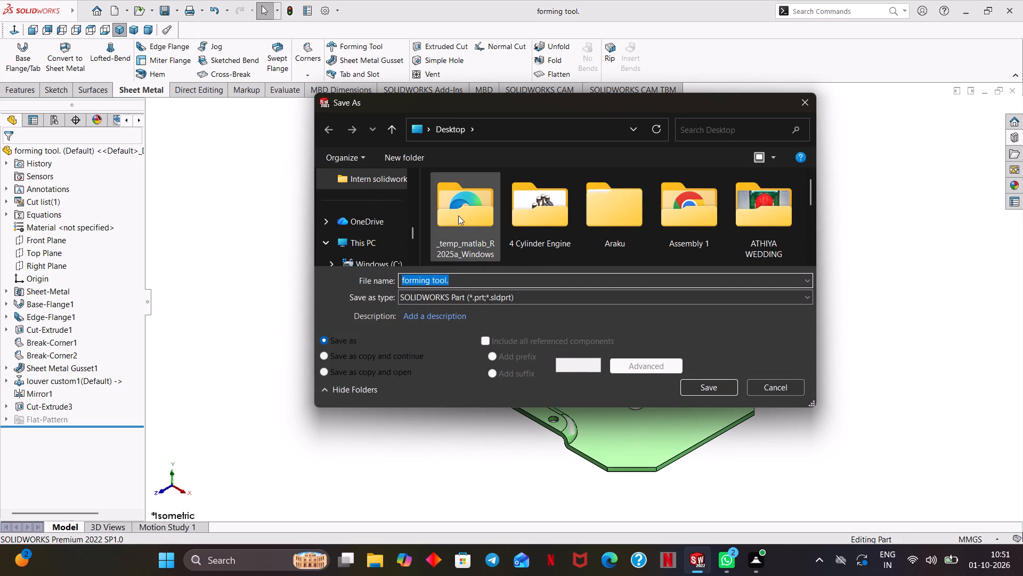
{"action": "double_click", "coordinate": [388, 180]}
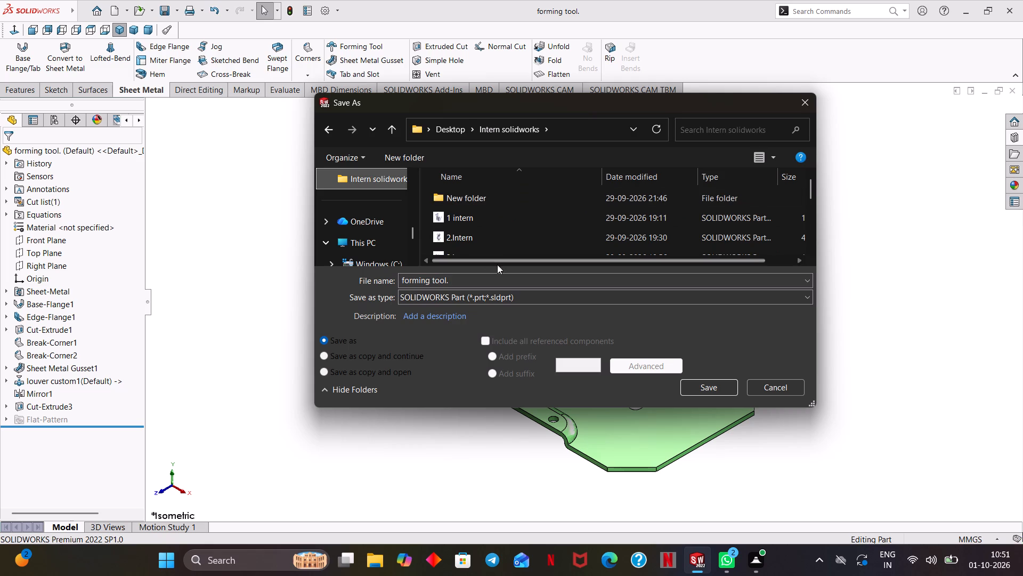
{"action": "double_click", "coordinate": [470, 278]}
{"action": "double_click", "coordinate": [470, 278]}
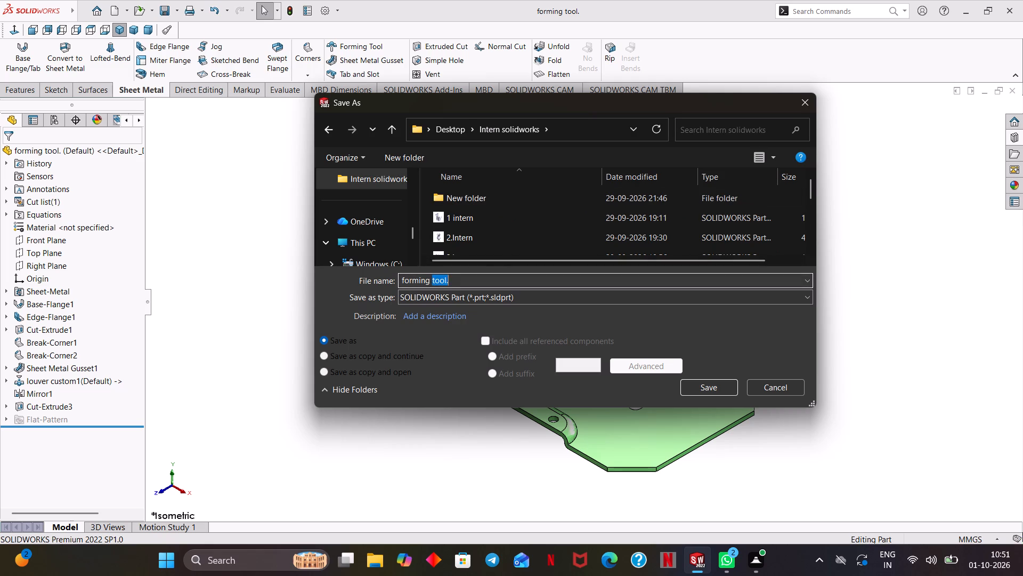
{"action": "key", "text": "BackSpace"}
{"action": "key", "text": "BackSpace"}
{"action": "key", "text": "BackSpace"}
{"action": "key", "text": "BackSpace"}
{"action": "key", "text": "BackSpace"}
{"action": "key", "text": "BackSpace"}
{"action": "key", "text": "BackSpace"}
{"action": "key", "text": "BackSpace"}
{"action": "key", "text": "BackSpace"}
{"action": "key", "text": "BackSpace"}
{"action": "key", "text": "BackSpace"}
{"action": "key", "text": "BackSpace"}
{"action": "key", "text": "BackSpace"}
{"action": "key", "text": "BackSpace"}
{"action": "key", "text": "BackSpace"}
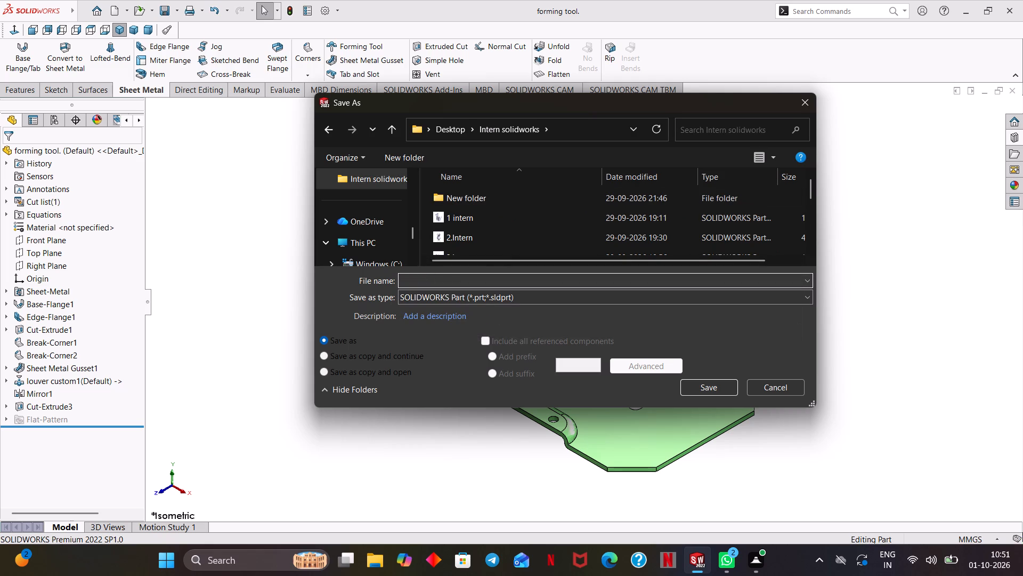
{"action": "key", "text": "s"}
{"action": "type", "text": "heet metal"}
{"action": "key", "text": "space"}
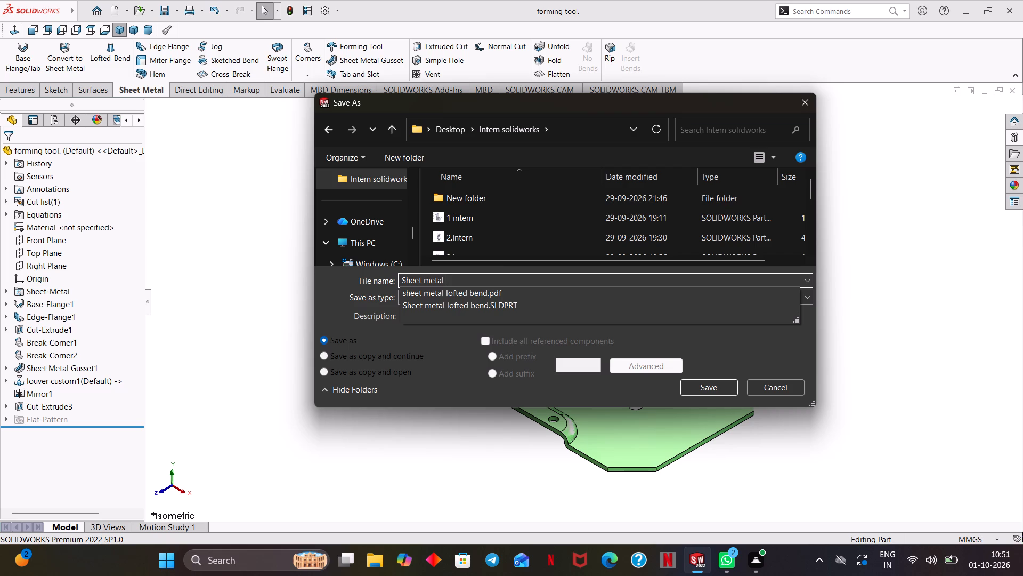
{"action": "type", "text": "forming"}
{"action": "key", "text": "space"}
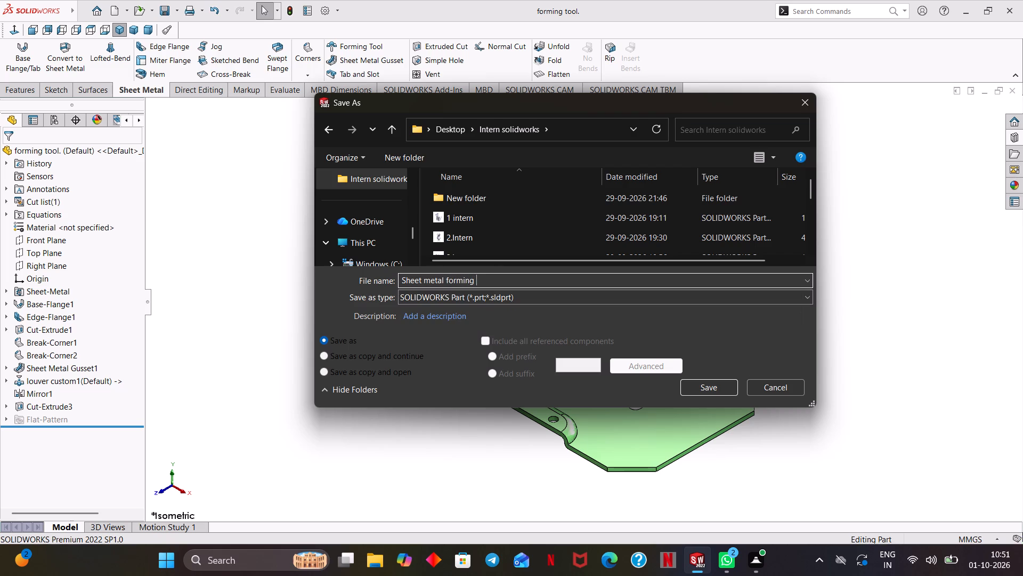
{"action": "type", "text": "tool part"}
{"action": "key", "text": "space"}
{"action": "type", "text": "model"}
{"action": "key", "text": "BackSpace"}
{"action": "key", "text": "BackSpace"}
{"action": "key", "text": "BackSpace"}
{"action": "key", "text": "BackSpace"}
{"action": "key", "text": "BackSpace"}
{"action": "key", "text": "BackSpace"}
{"action": "key", "text": "BackSpace"}
{"action": "key", "text": "BackSpace"}
{"action": "key", "text": "BackSpace"}
{"action": "key", "text": "BackSpace"}
{"action": "type", "text": "& gusset"}
{"action": "key", "text": "space"}
{"action": "type", "text": "part model"}
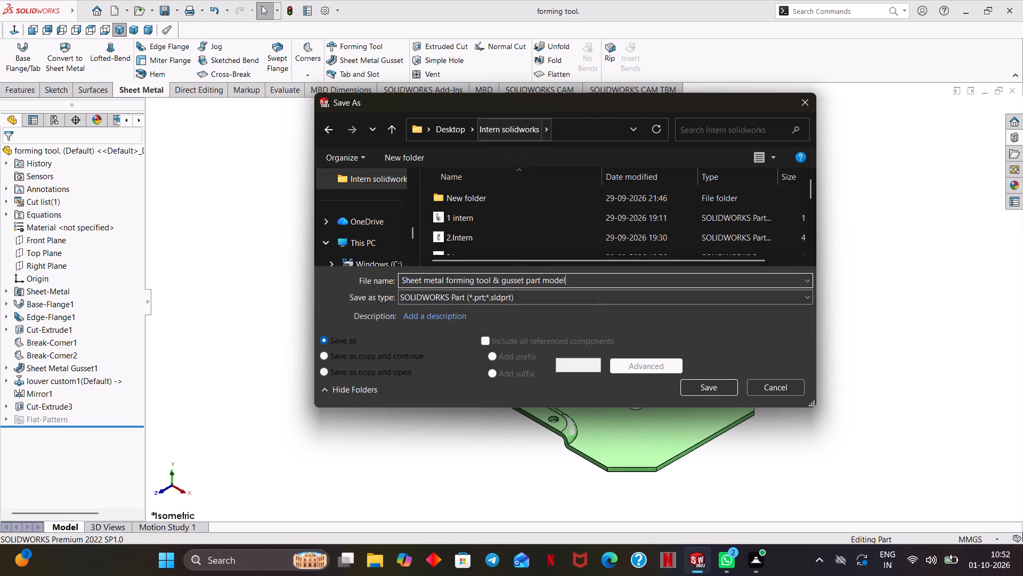
{"action": "left_click", "coordinate": [704, 383]}
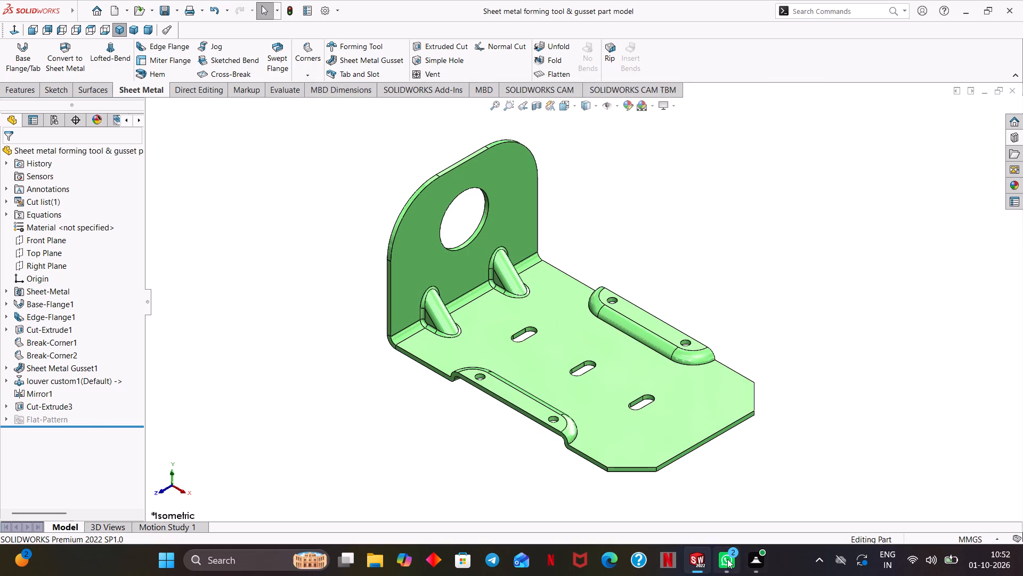
Check the print preview of the isometric bracket view and return to the model.
{"action": "key", "text": "ctrl+p"}
{"action": "left_click", "coordinate": [590, 187]}
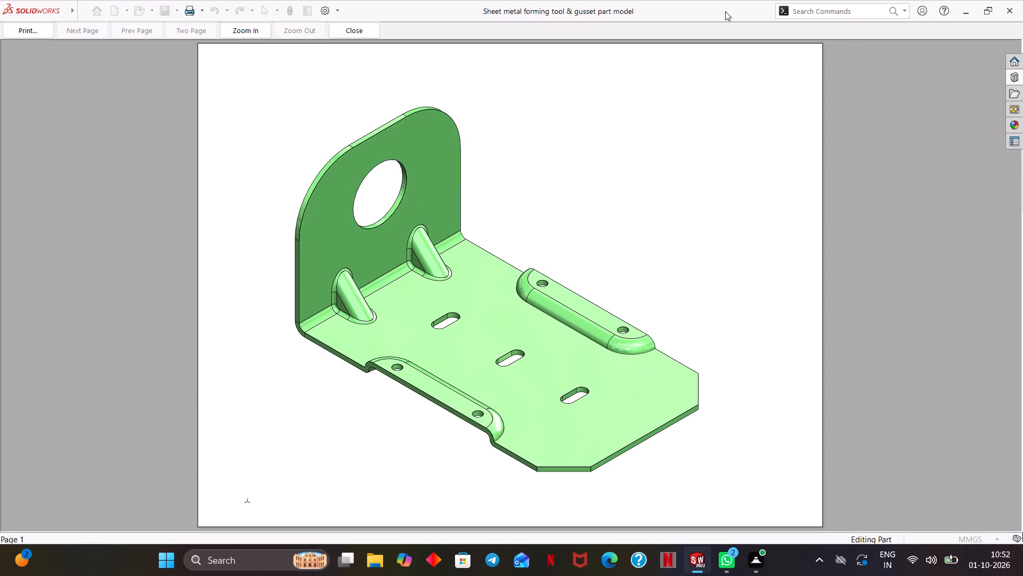
{"action": "left_click", "coordinate": [352, 25]}
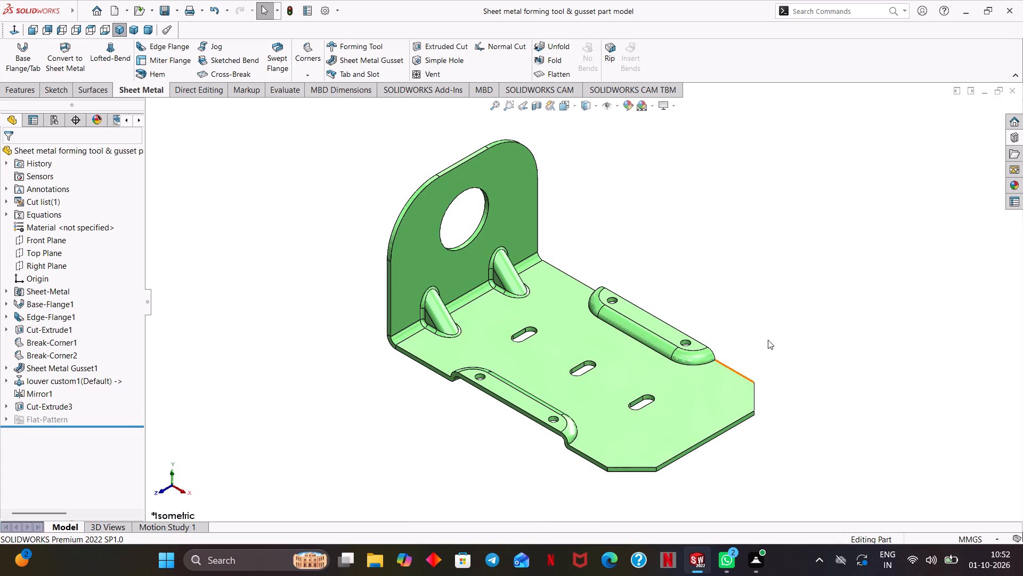
Print the current screen image with Microsoft Print to PDF as "Sheet metal forming tool & gusset part" in the Intern solidworks folder.
{"action": "key", "text": "ctrl+p"}
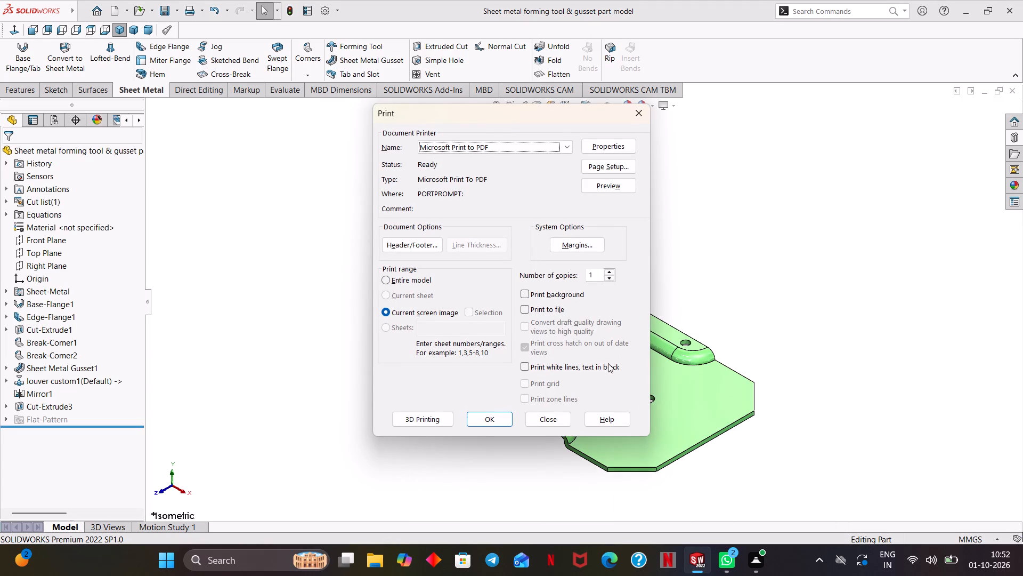
{"action": "left_click", "coordinate": [479, 418]}
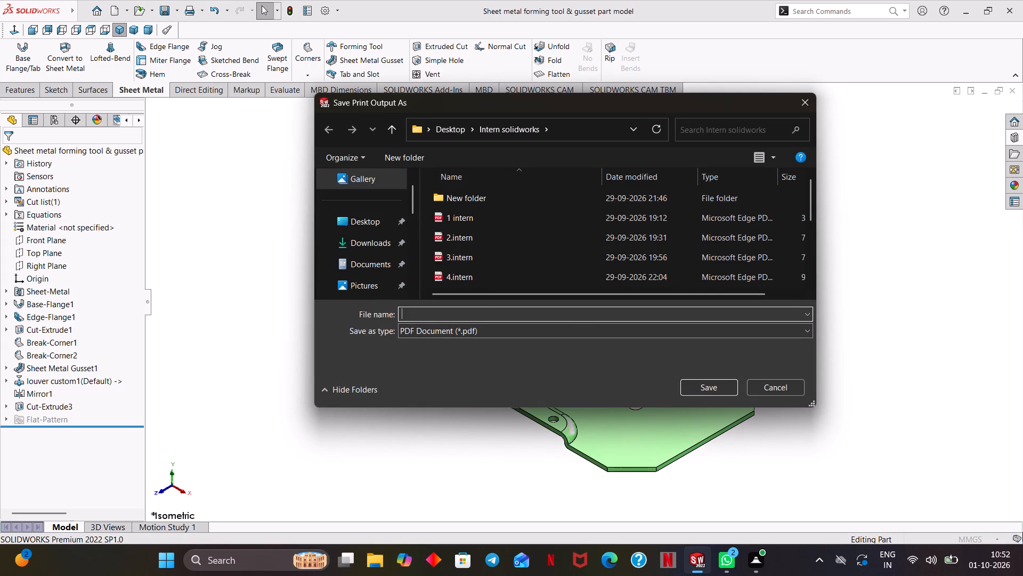
{"action": "type", "text": "heet metal"}
{"action": "key", "text": "space"}
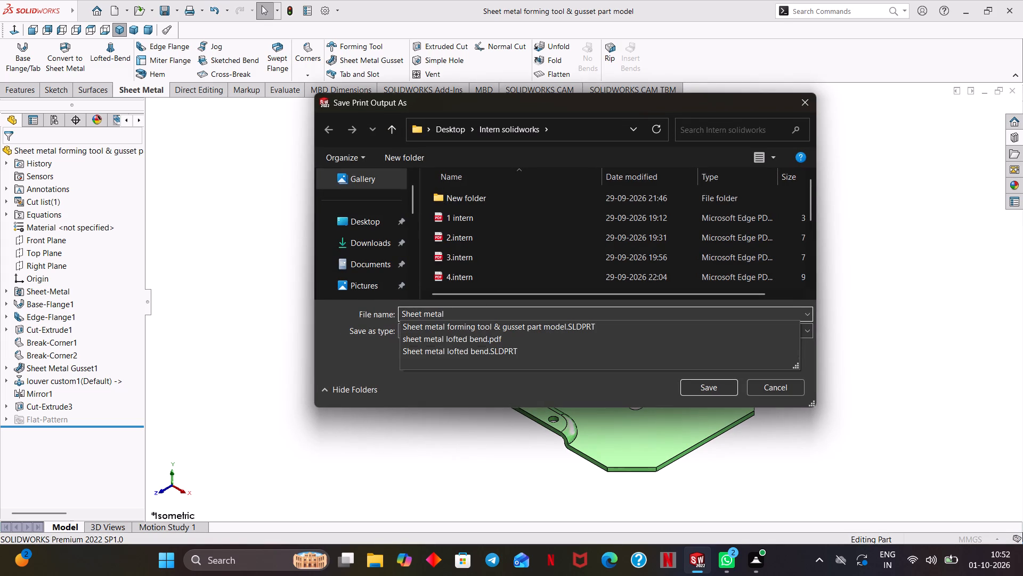
{"action": "type", "text": "forming tool"}
{"action": "key", "text": "space"}
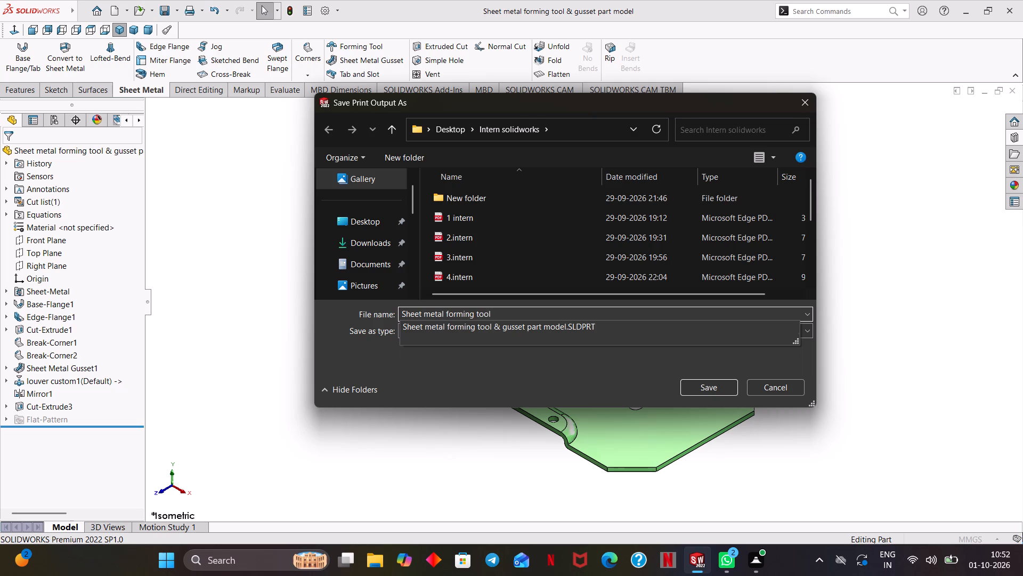
{"action": "type", "text": "& gusset"}
{"action": "key", "text": "space"}
{"action": "type", "text": "part"}
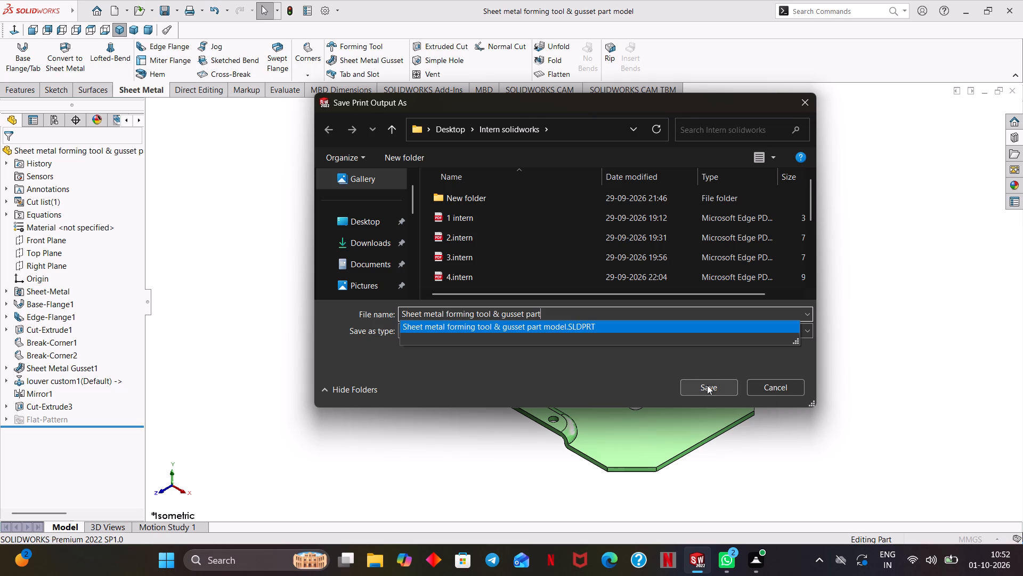
{"action": "left_click", "coordinate": [413, 447]}
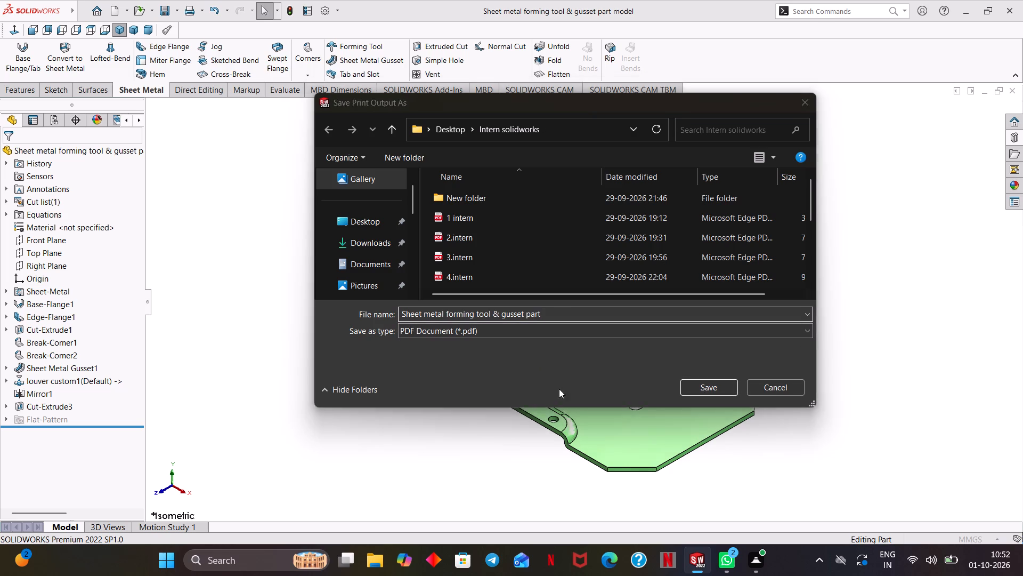
{"action": "left_click", "coordinate": [709, 386]}
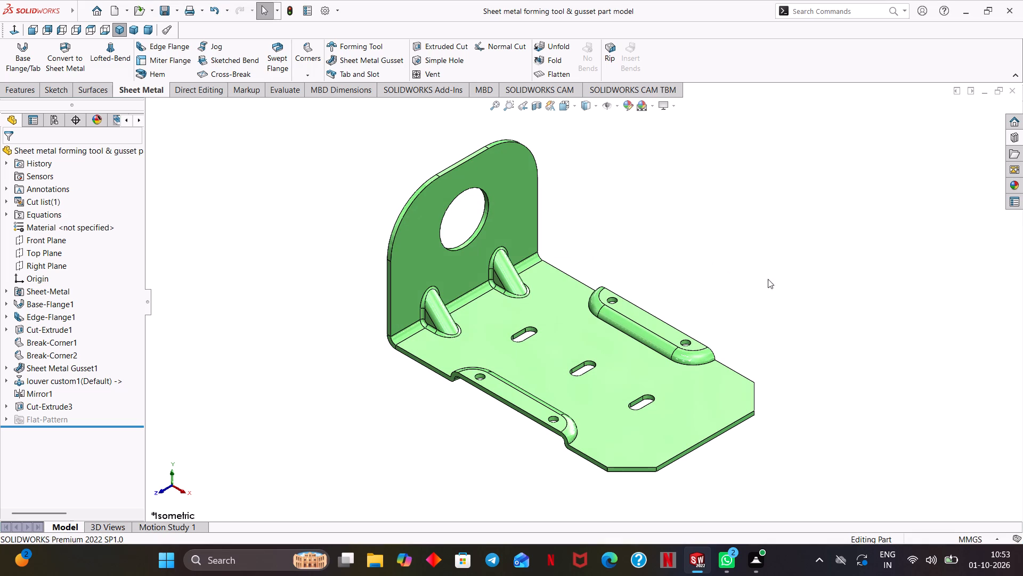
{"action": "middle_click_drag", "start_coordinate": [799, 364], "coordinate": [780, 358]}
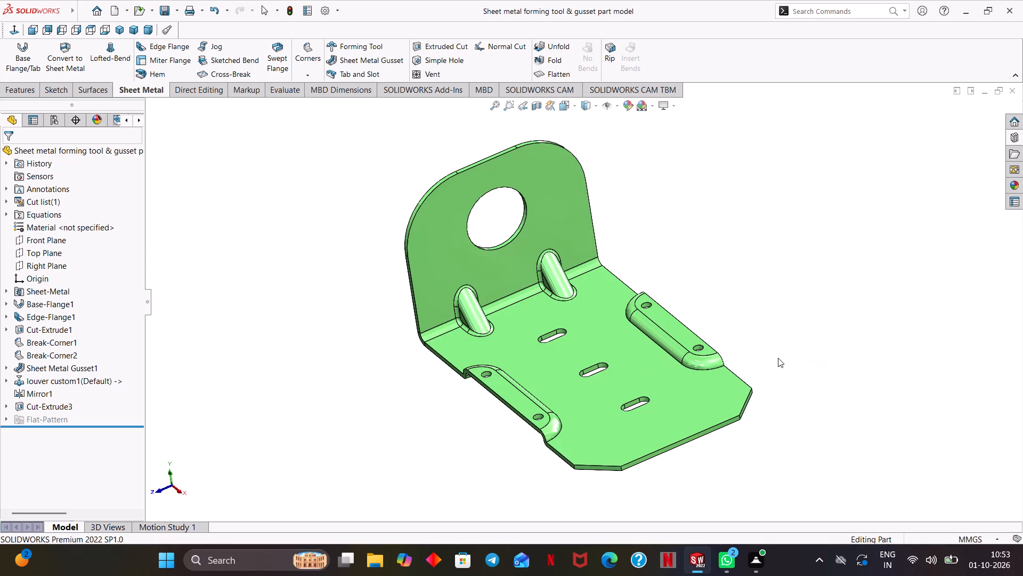